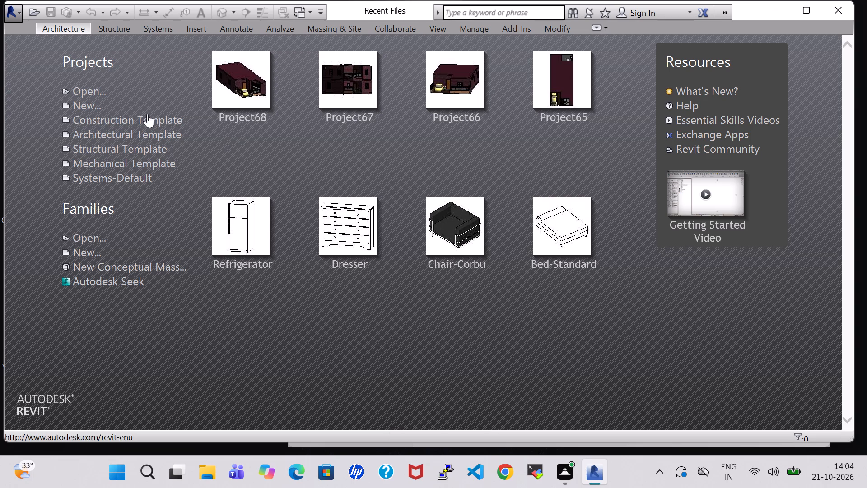
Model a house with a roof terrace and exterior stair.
Create a new project based on the Architectural Template.
{"action": "left_click", "coordinate": [82, 106]}
{"action": "left_click", "coordinate": [368, 200]}
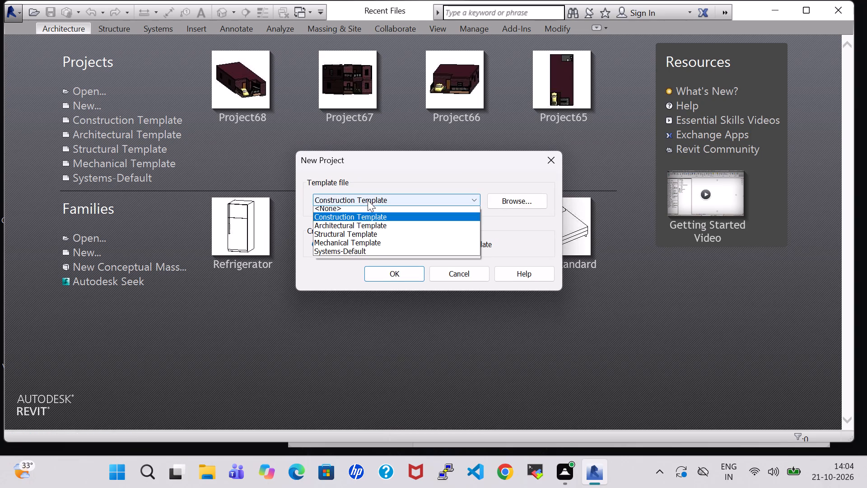
{"action": "left_click", "coordinate": [364, 225]}
{"action": "left_click", "coordinate": [401, 275]}
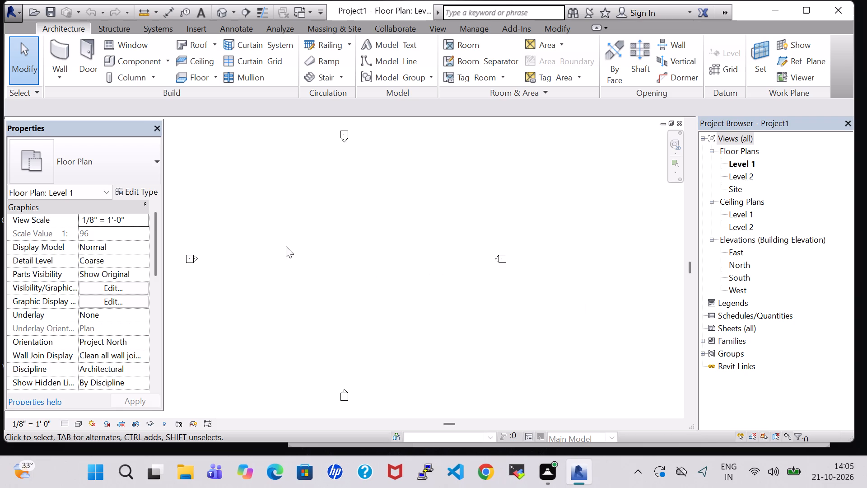
Draw a closed rectangle of 10' high Generic - 8" exterior walls, 25' wide by 45' deep, on Level 1.
{"action": "left_click", "coordinate": [132, 42]}
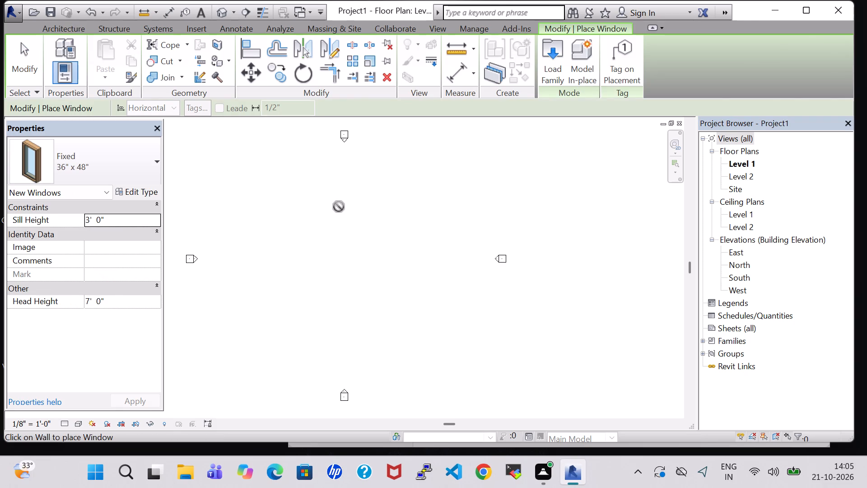
{"action": "key", "text": "Escape"}
{"action": "left_click", "coordinate": [60, 50]}
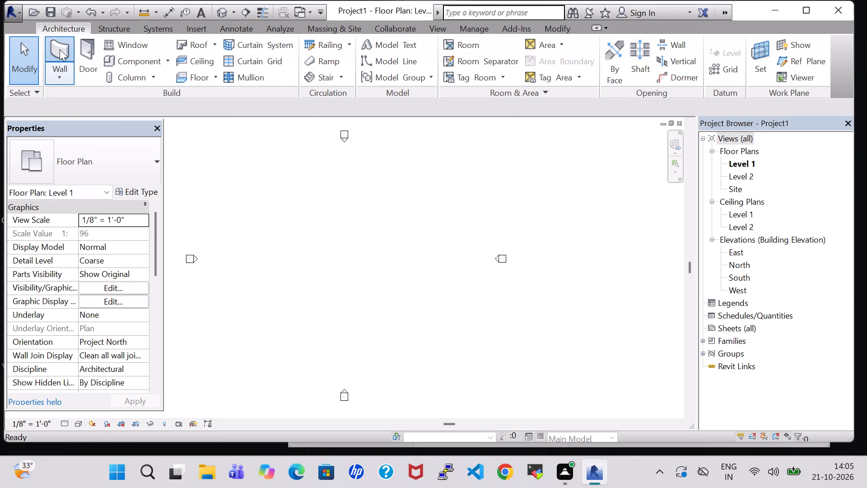
{"action": "left_click", "coordinate": [199, 111]}
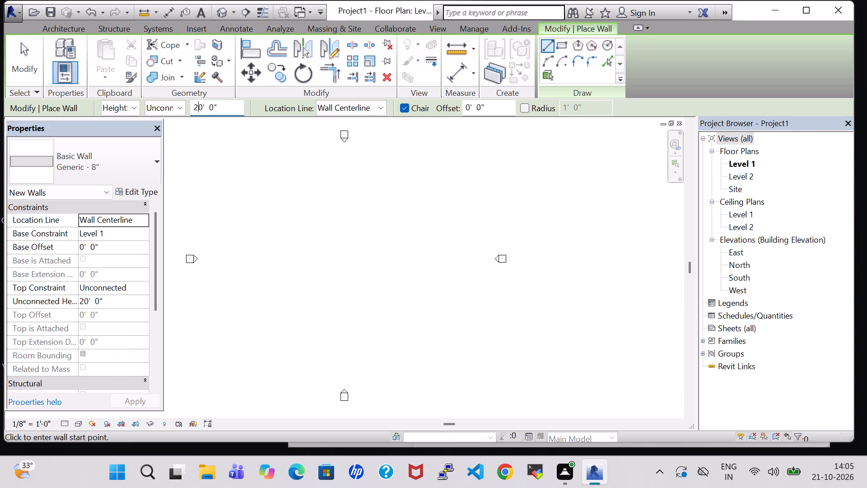
{"action": "key", "text": "BackSpace"}
{"action": "key", "text": "1"}
{"action": "left_click", "coordinate": [334, 206]}
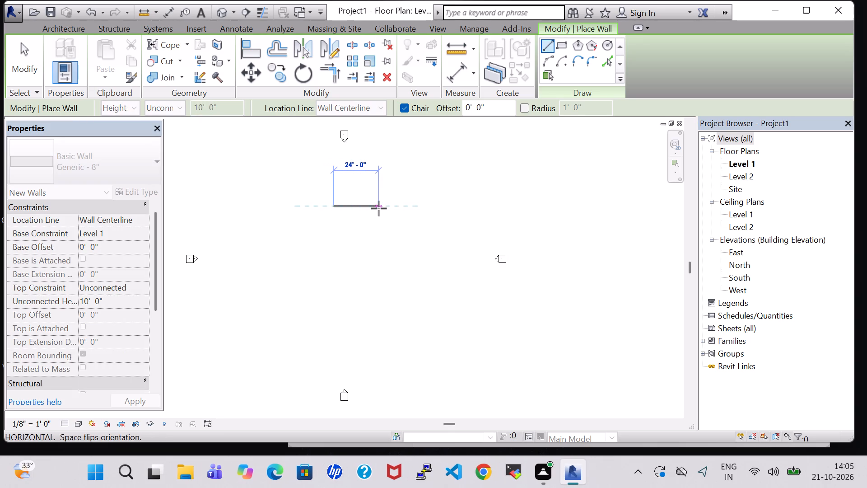
{"action": "type", "text": "25"}
{"action": "key", "text": "Return"}
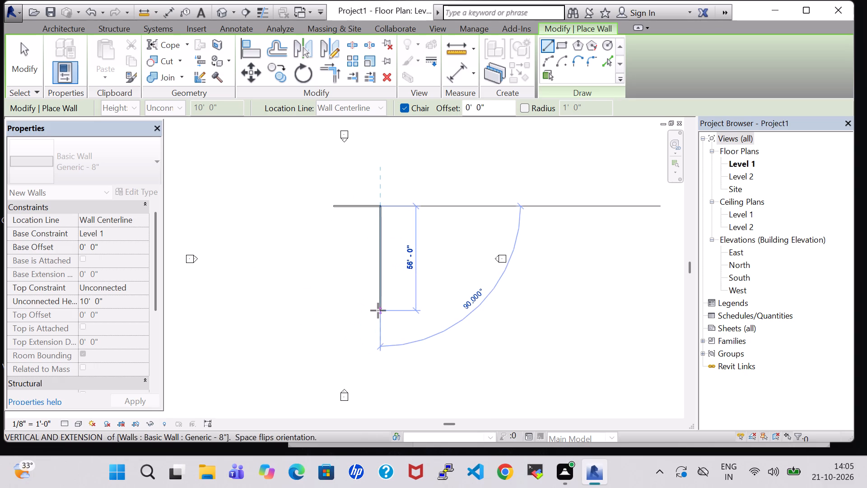
{"action": "type", "text": "45"}
{"action": "key", "text": "Return"}
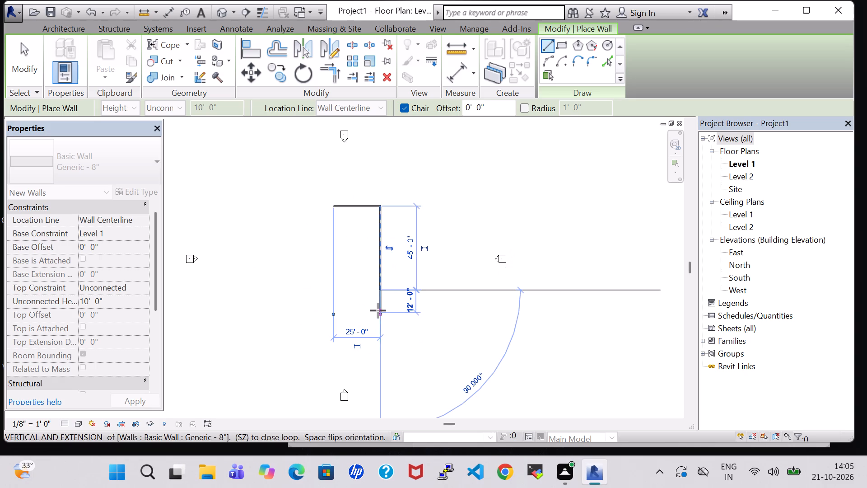
{"action": "left_click", "coordinate": [332, 290]}
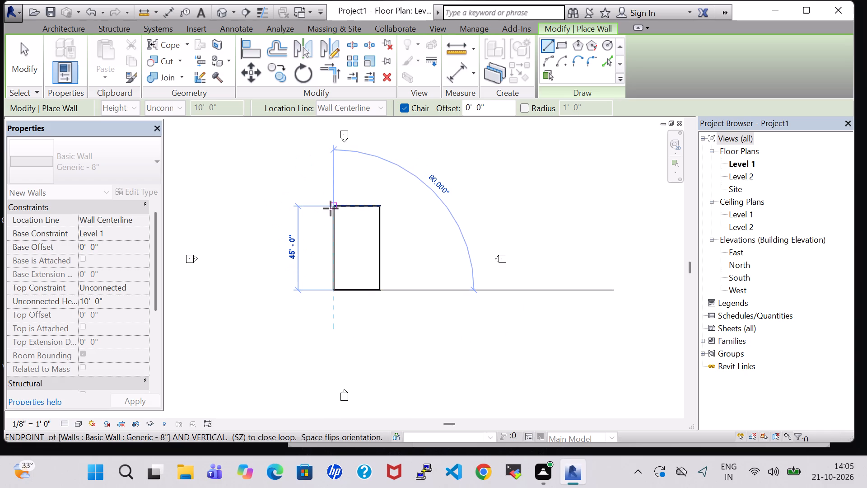
{"action": "left_click", "coordinate": [336, 206]}
{"action": "scroll", "coordinate": [381, 216], "scroll_direction": "up", "scroll_amount": 6}
{"action": "middle_click_drag", "start_coordinate": [381, 216], "coordinate": [456, 243]}
{"action": "scroll", "coordinate": [381, 216], "scroll_direction": "up", "scroll_amount": 1}
{"action": "key", "text": "Escape"}
{"action": "key", "text": "Escape"}
Draw two full-width horizontal interior walls, about 7'-4" below the top exterior wall and about 15'-2" below the first one.
{"action": "scroll", "coordinate": [414, 258], "scroll_direction": "down", "scroll_amount": 1}
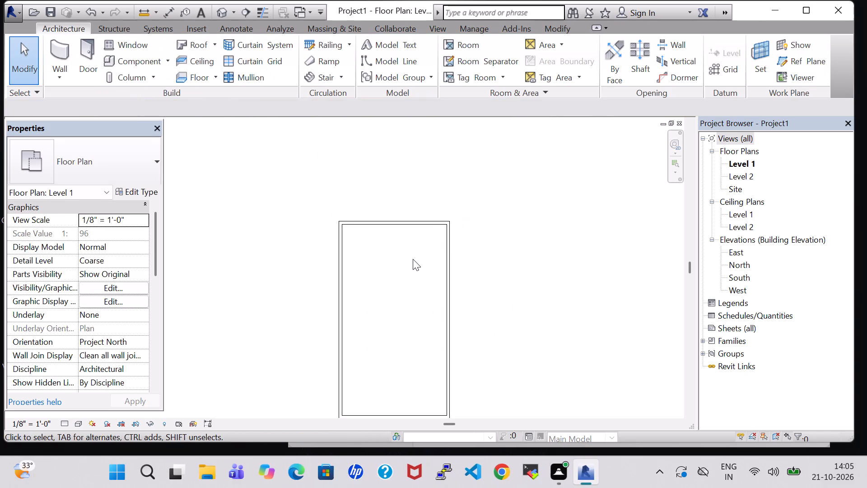
{"action": "scroll", "coordinate": [413, 259], "scroll_direction": "down", "scroll_amount": 1}
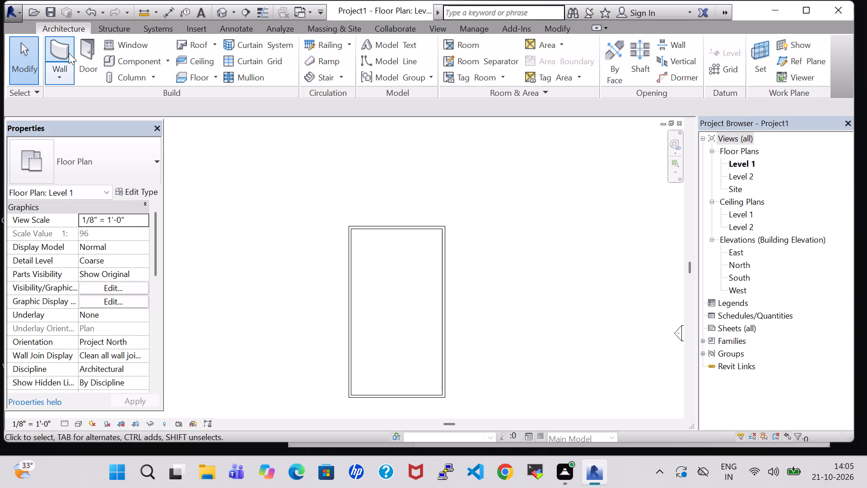
{"action": "left_click", "coordinate": [65, 52]}
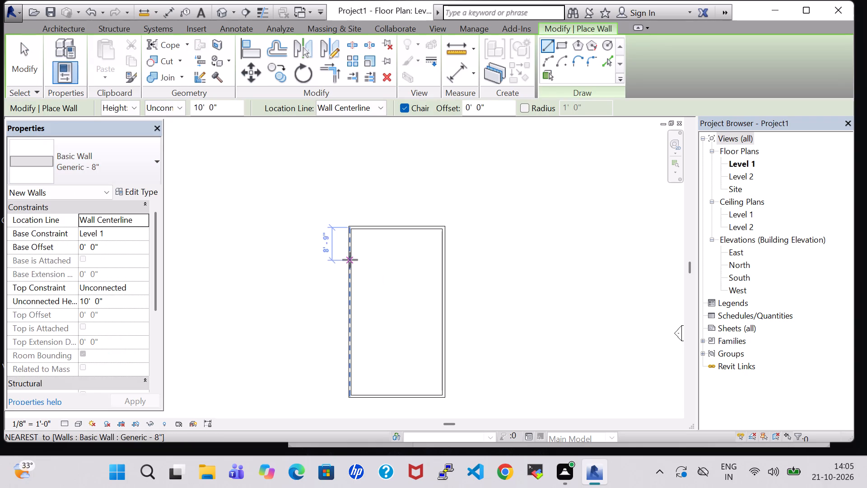
{"action": "left_click", "coordinate": [349, 255]}
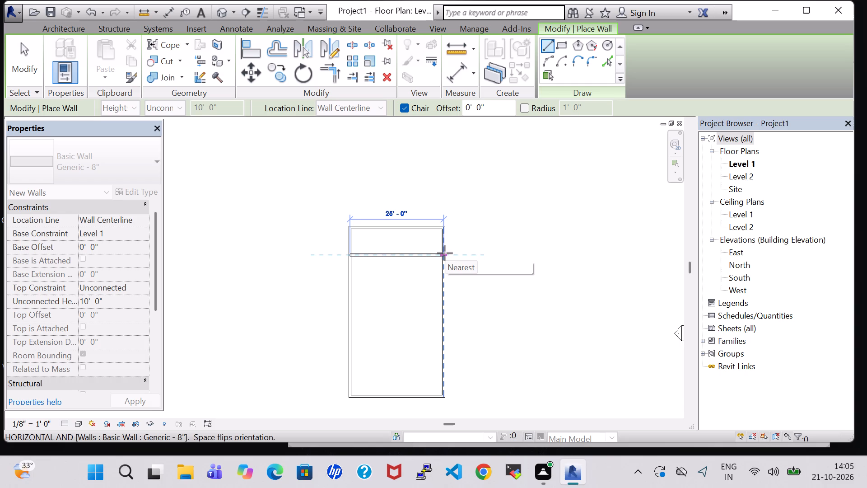
{"action": "left_click", "coordinate": [445, 253]}
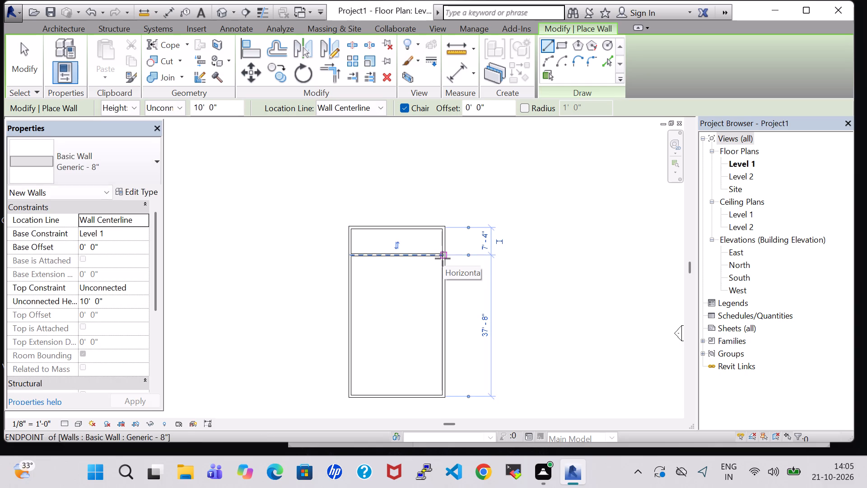
{"action": "left_click", "coordinate": [350, 306]}
{"action": "left_click", "coordinate": [444, 313]}
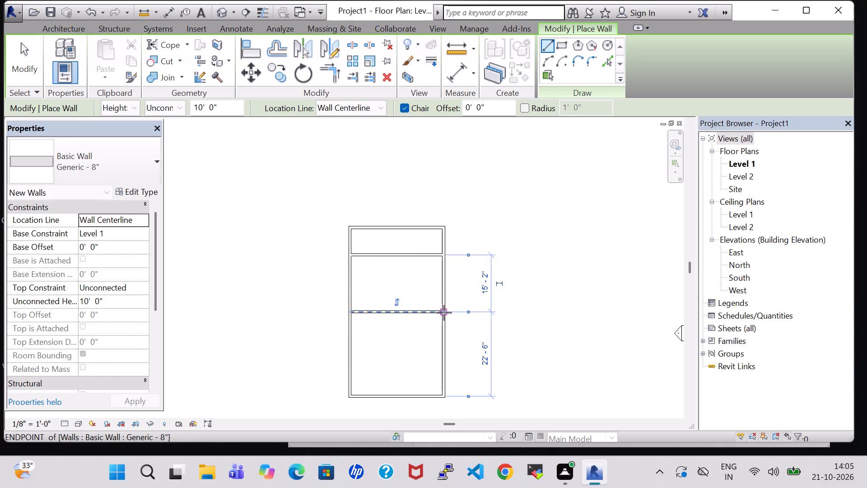
Draw a vertical wall joining the midpoints of the two horizontal interior walls to divide the middle area into two equal rooms.
{"action": "left_click", "coordinate": [396, 254]}
{"action": "left_click", "coordinate": [396, 310]}
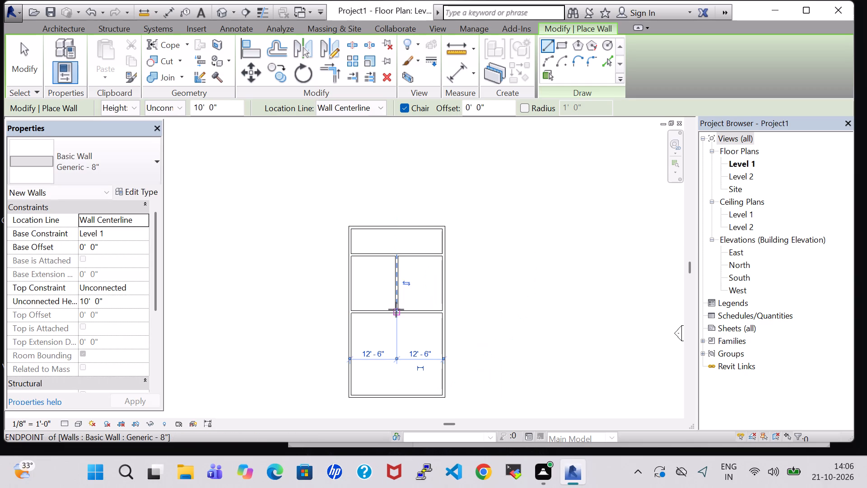
{"action": "key", "text": "Escape"}
{"action": "key", "text": "Escape"}
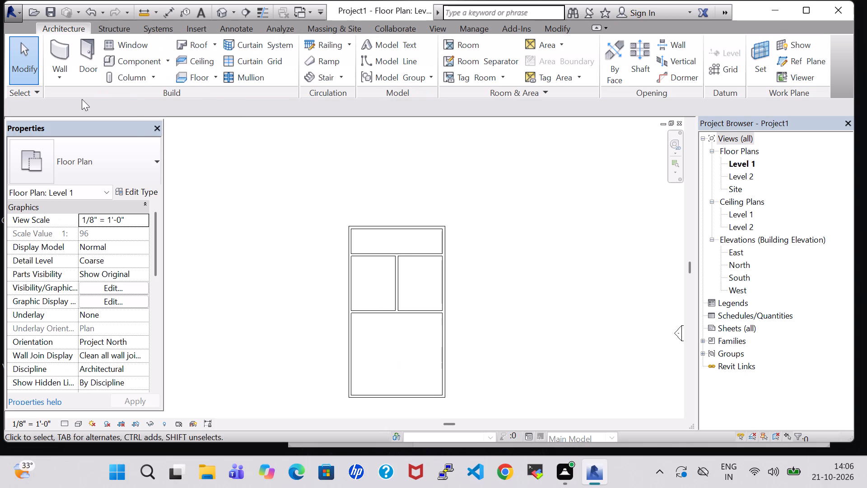
Draw two walls enclosing a small room about 11' by 8' below the lower cross wall, against the right exterior wall.
{"action": "left_click", "coordinate": [55, 56]}
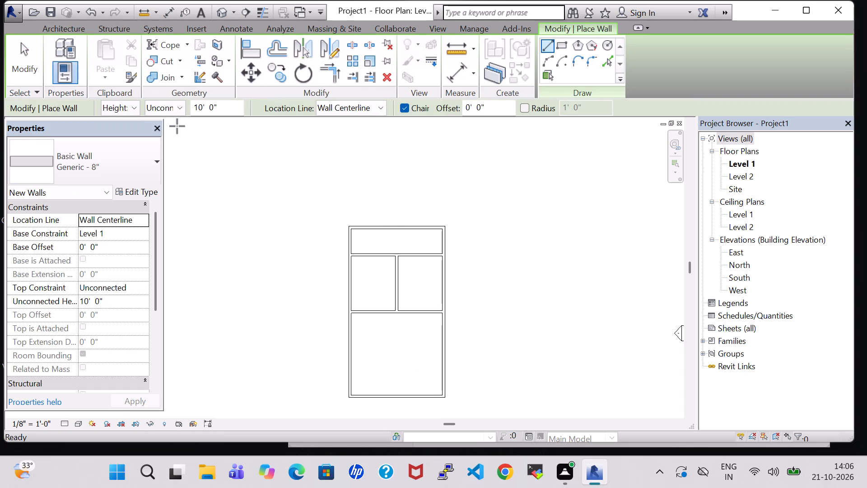
{"action": "left_click", "coordinate": [413, 313]}
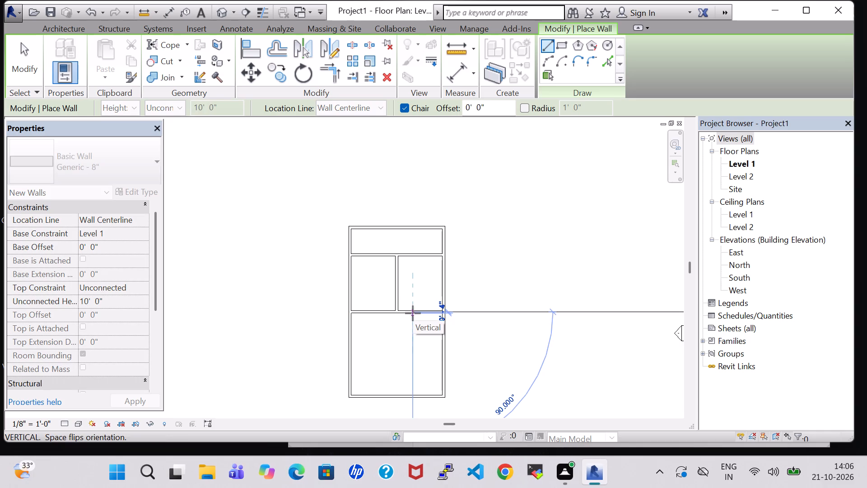
{"action": "left_click", "coordinate": [410, 354]}
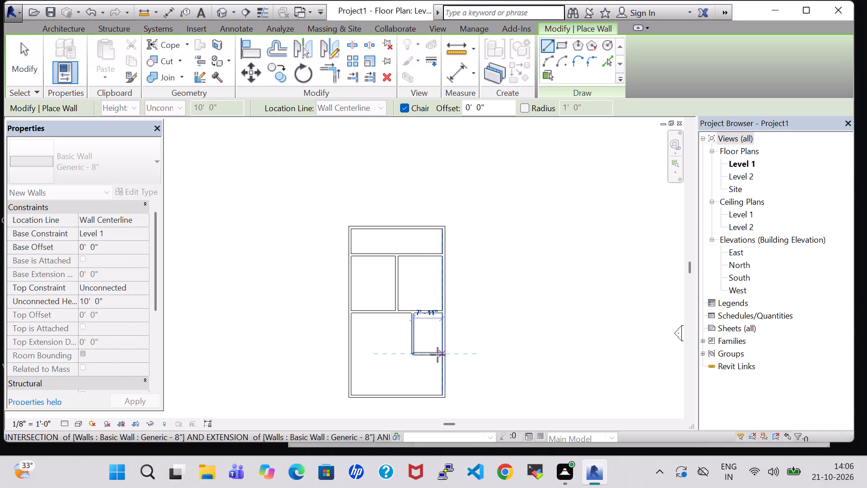
{"action": "left_click", "coordinate": [445, 356]}
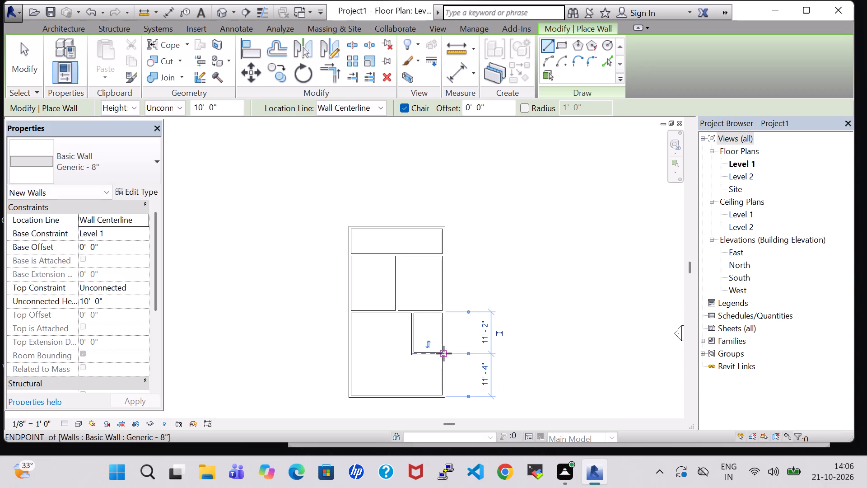
Draw three walls enclosing a room about 12'-6" by 8'-1" against the left exterior wall, its top aligned with the small room's bottom wall.
{"action": "left_click", "coordinate": [350, 354]}
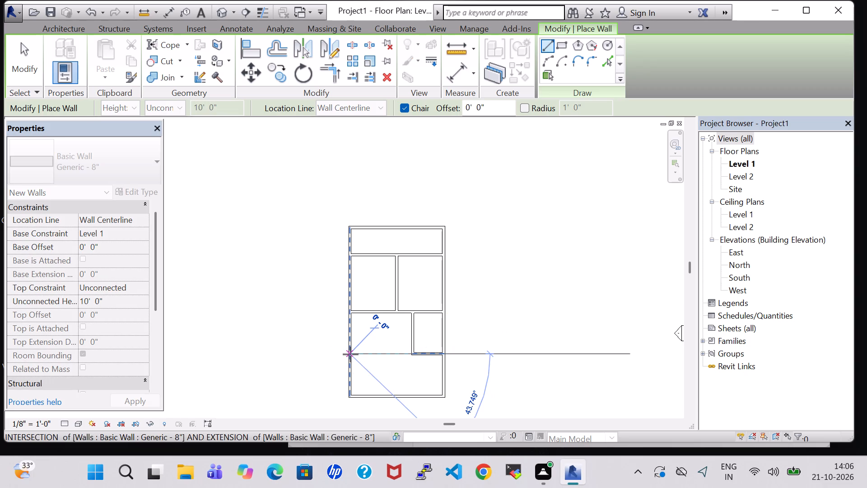
{"action": "left_click", "coordinate": [398, 355]}
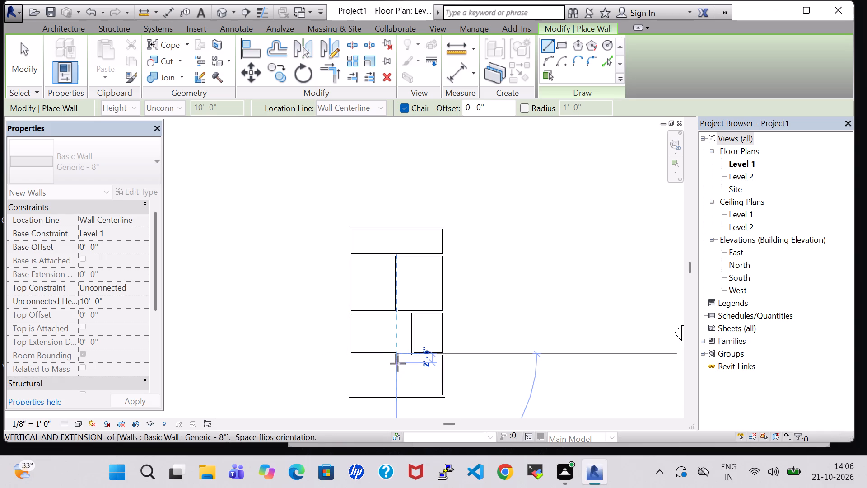
{"action": "left_click", "coordinate": [395, 384]}
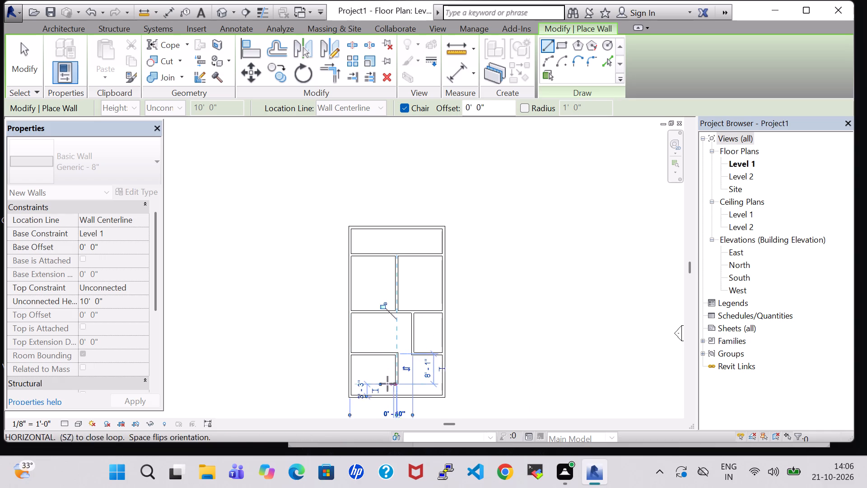
{"action": "left_click", "coordinate": [350, 382]}
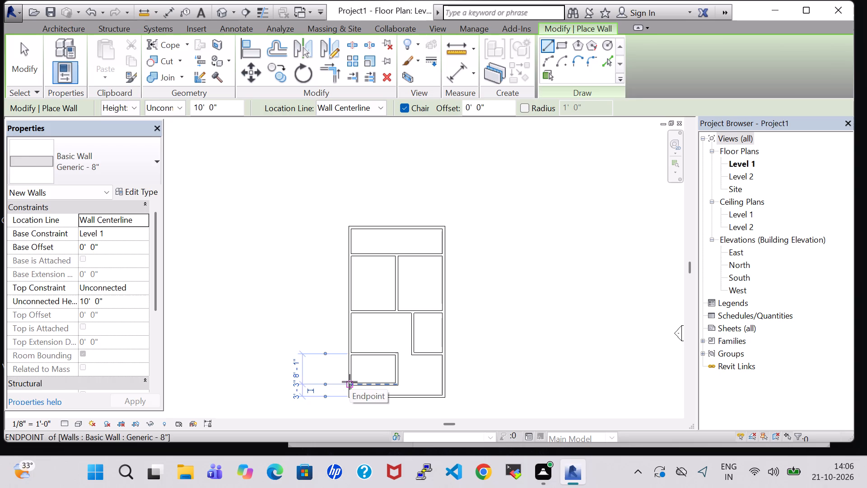
{"action": "key", "text": "Escape"}
{"action": "key", "text": "Escape"}
Nudge the bottom exterior wall outward by six increments to lengthen the plan.
{"action": "left_click", "coordinate": [381, 397]}
{"action": "key", "text": "Down"}
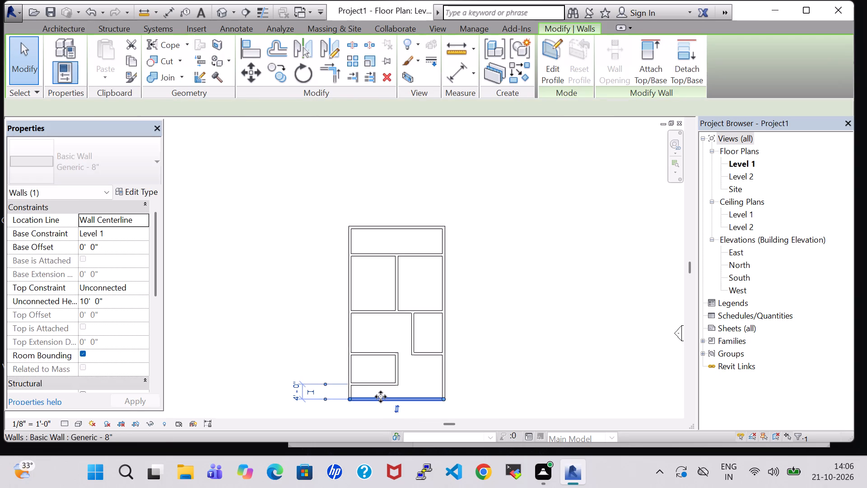
{"action": "key", "text": "Down"}
{"action": "key", "text": "Down"}
{"action": "key", "text": "Down"}
{"action": "key", "text": "Down"}
{"action": "key", "text": "Down"}
{"action": "left_click", "coordinate": [533, 343]}
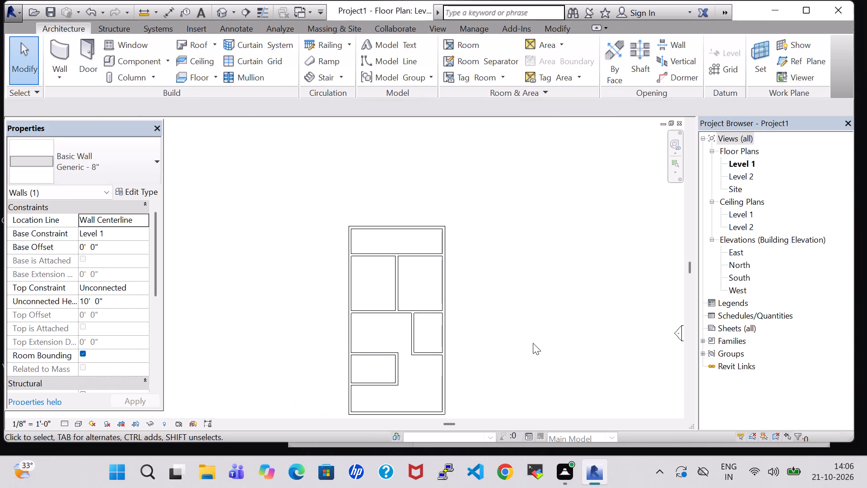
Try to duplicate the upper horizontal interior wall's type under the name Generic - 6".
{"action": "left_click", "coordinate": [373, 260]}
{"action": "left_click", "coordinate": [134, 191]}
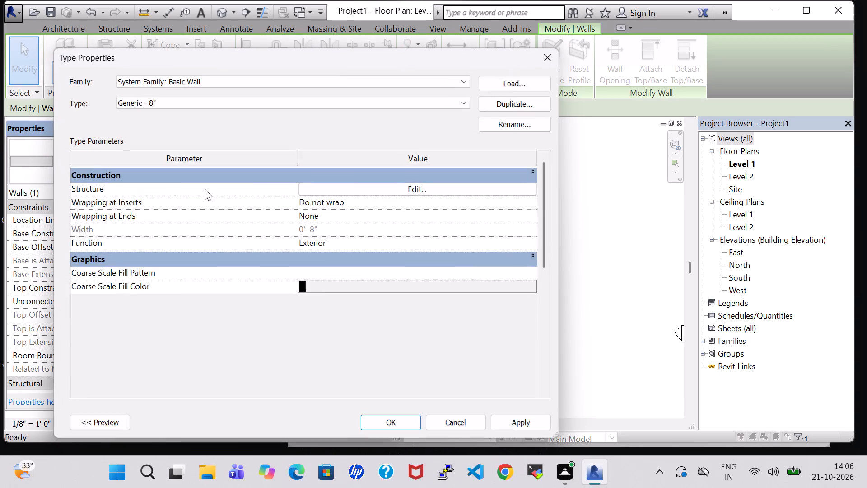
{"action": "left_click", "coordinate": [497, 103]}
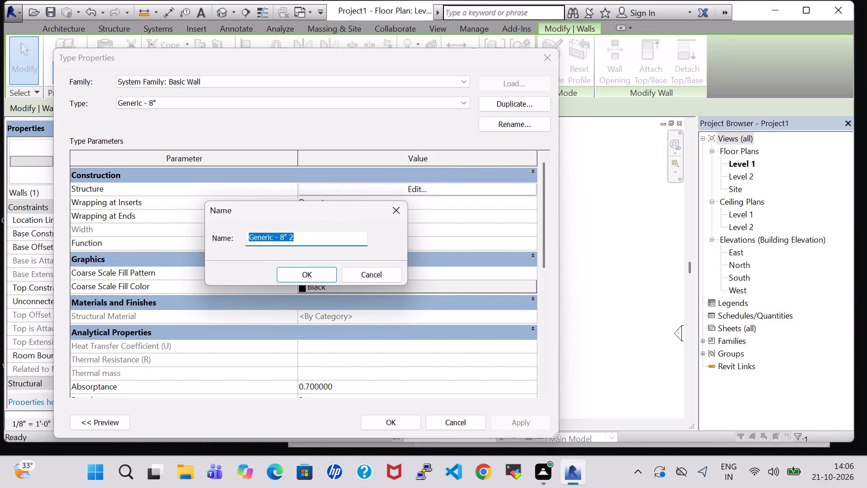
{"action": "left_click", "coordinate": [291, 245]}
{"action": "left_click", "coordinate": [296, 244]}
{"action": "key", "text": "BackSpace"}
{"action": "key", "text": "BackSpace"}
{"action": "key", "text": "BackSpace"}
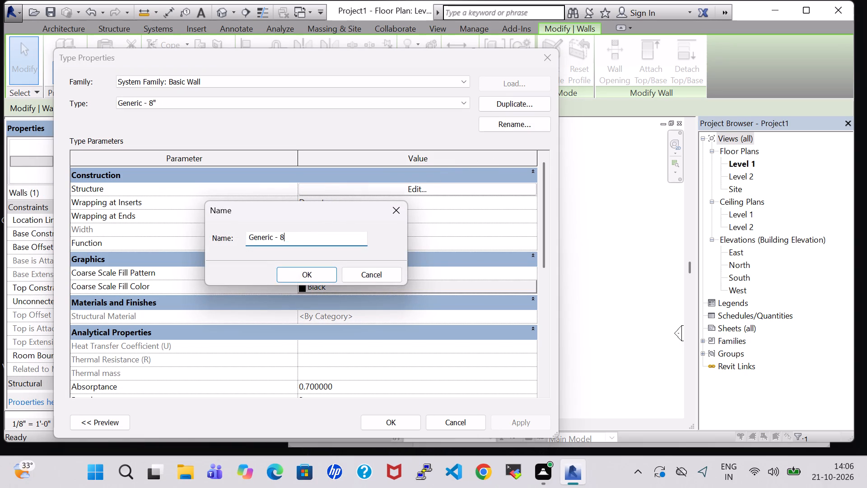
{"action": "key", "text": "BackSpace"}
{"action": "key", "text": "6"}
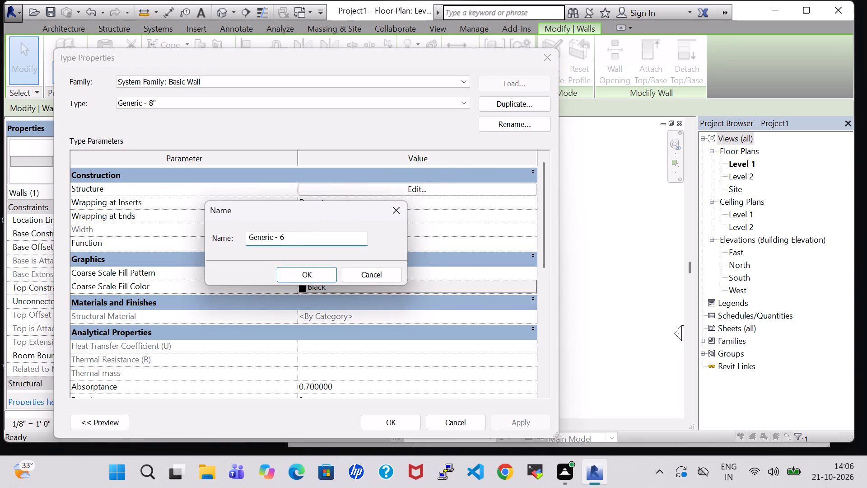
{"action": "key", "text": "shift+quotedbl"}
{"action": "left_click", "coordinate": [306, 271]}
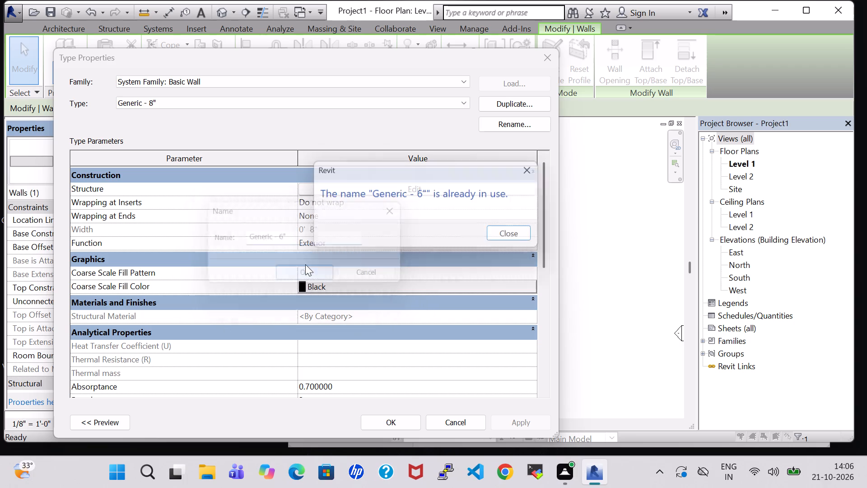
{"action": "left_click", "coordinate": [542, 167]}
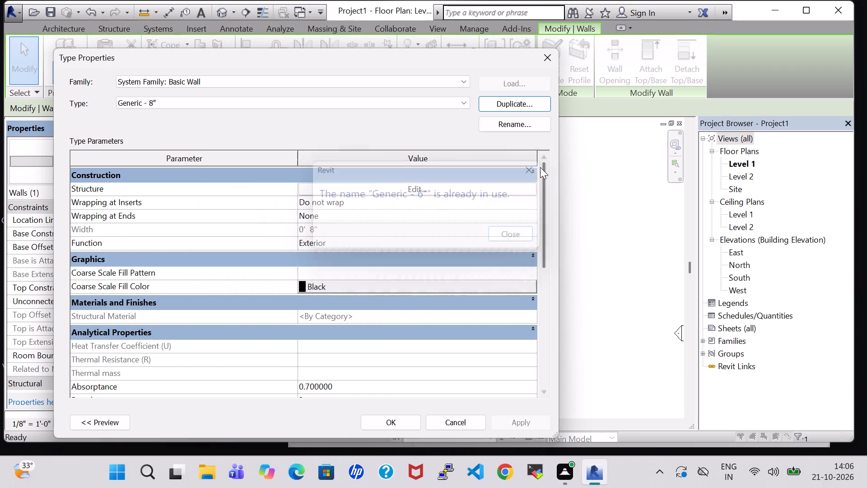
Duplicate the upper horizontal interior wall's type under the name INNER 6".
{"action": "left_click", "coordinate": [504, 105]}
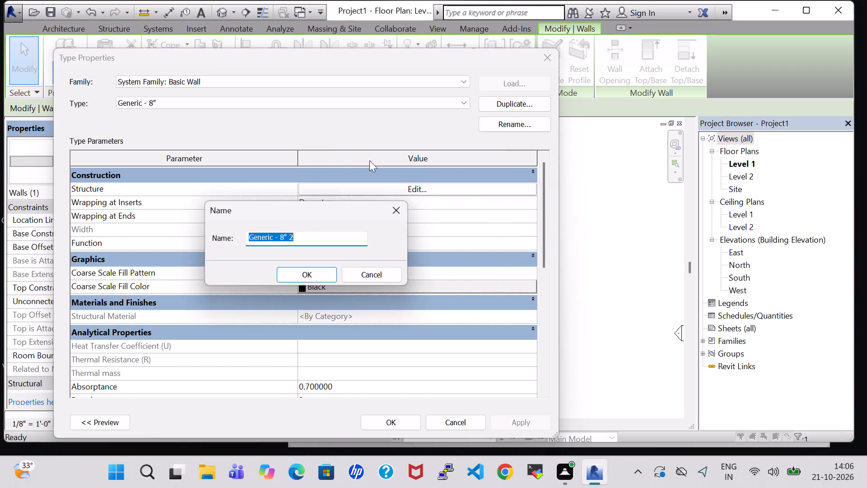
{"action": "key", "text": "BackSpace"}
{"action": "type", "text": "INNER"}
{"action": "key", "text": "space"}
{"action": "key", "text": "6"}
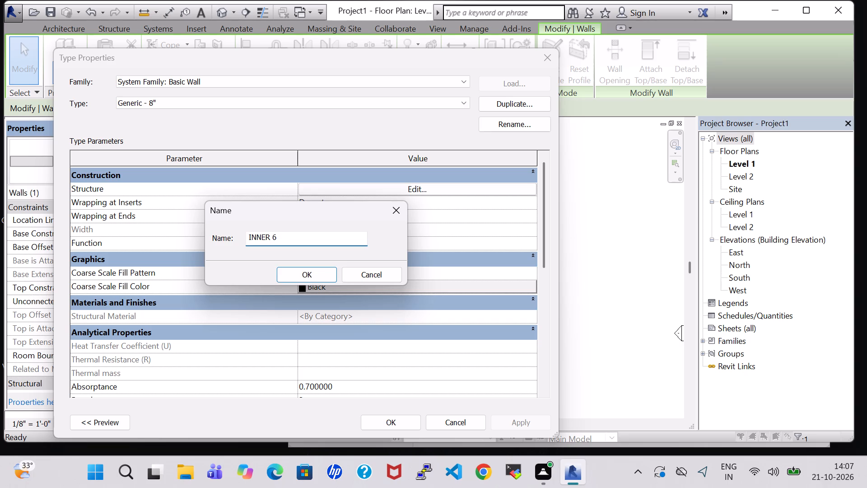
{"action": "key", "text": "shift+quotedbl"}
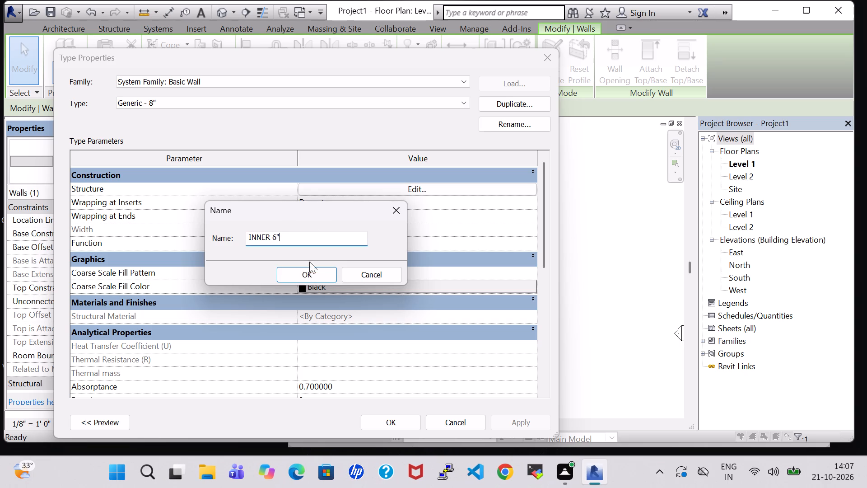
{"action": "left_click", "coordinate": [313, 277]}
Set the INNER 6" wall type's structure layer thickness to 6" and apply the type.
{"action": "left_click", "coordinate": [417, 195]}
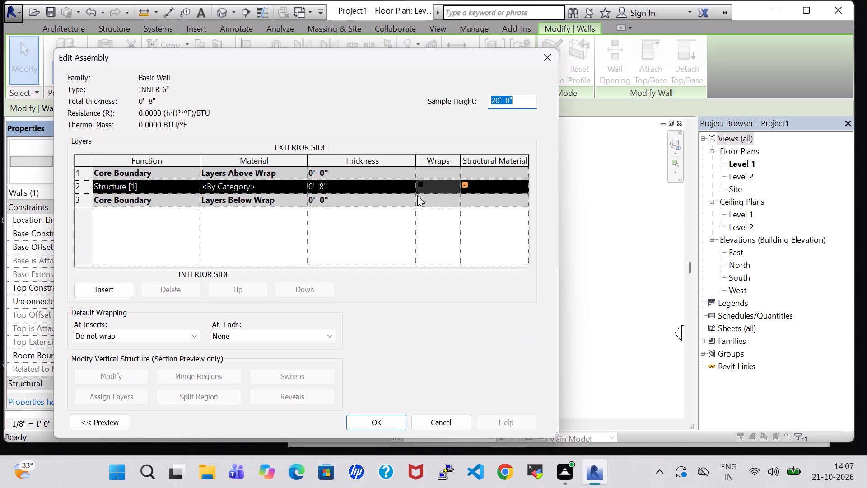
{"action": "double_click", "coordinate": [321, 186]}
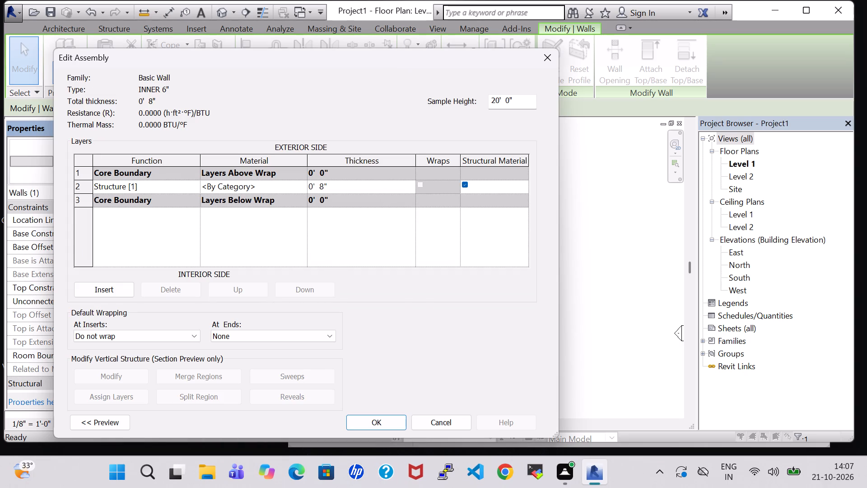
{"action": "left_click", "coordinate": [322, 186]}
{"action": "key", "text": "BackSpace"}
{"action": "key", "text": "6"}
{"action": "left_click", "coordinate": [366, 426]}
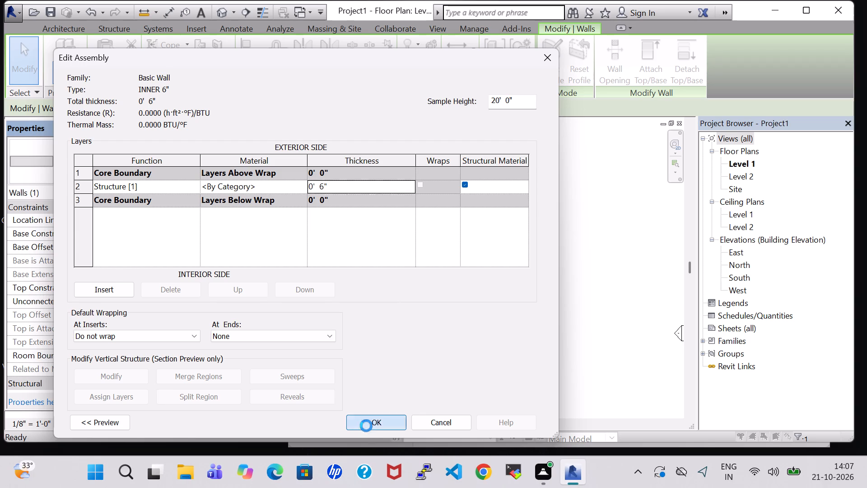
{"action": "left_click", "coordinate": [388, 422]}
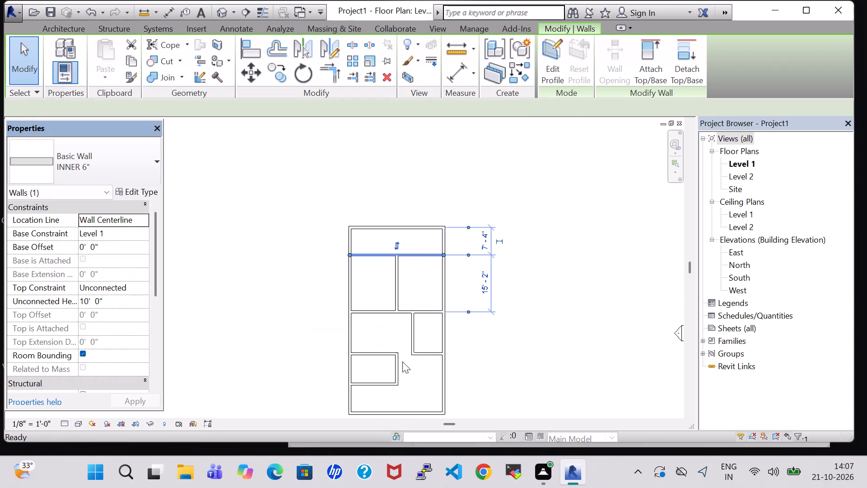
Change the vertical wall between the two upper rooms and the lower cross wall to type INNER 6".
{"action": "left_click", "coordinate": [421, 263]}
{"action": "left_click", "coordinate": [396, 276]}
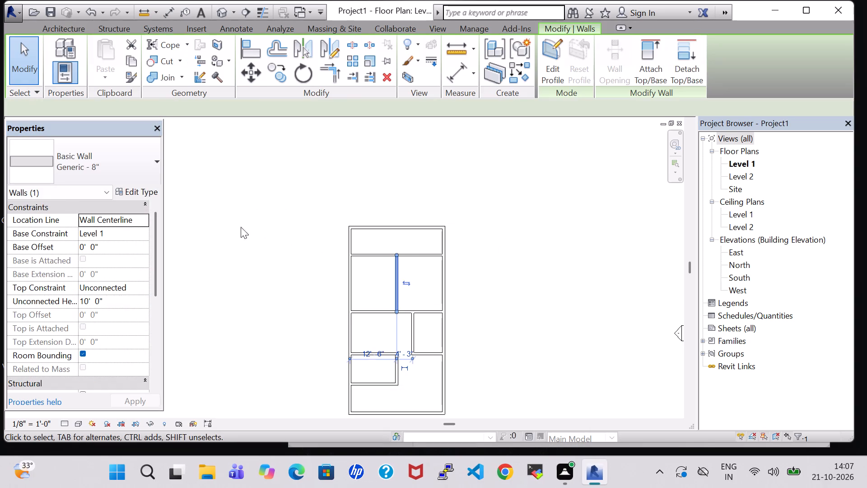
{"action": "left_click", "coordinate": [153, 169]}
{"action": "left_click", "coordinate": [85, 480]}
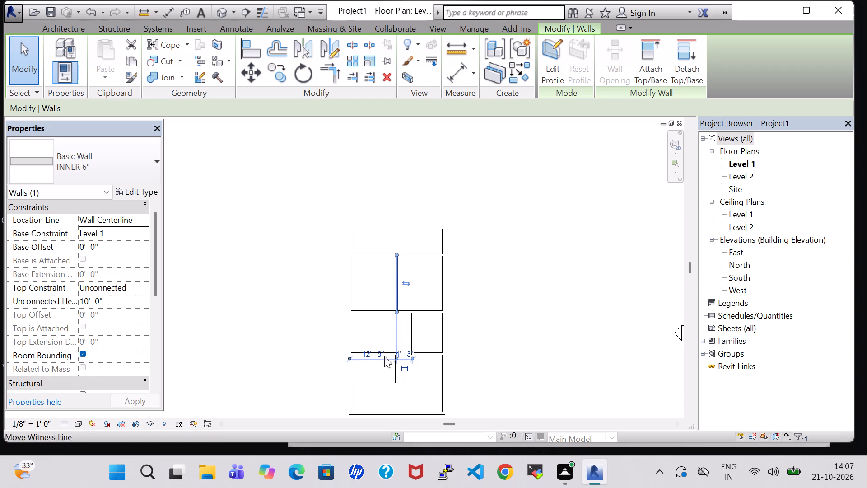
{"action": "left_click", "coordinate": [375, 312]}
{"action": "left_click", "coordinate": [111, 151]}
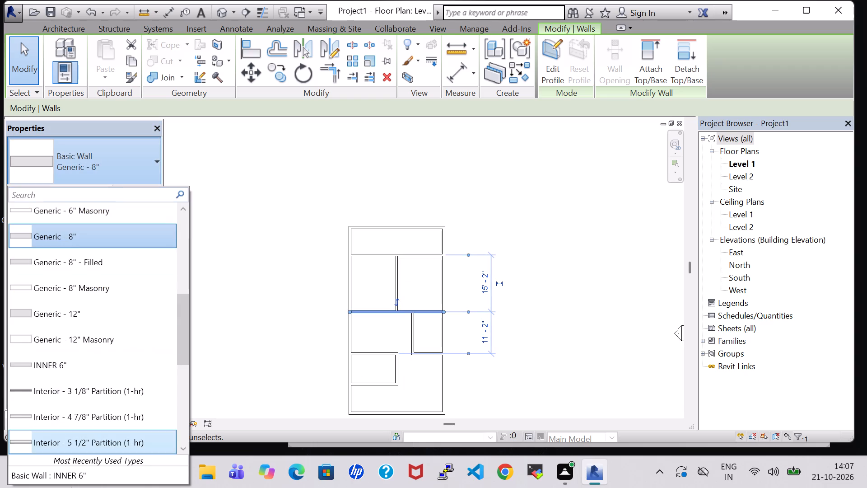
{"action": "left_click", "coordinate": [71, 472]}
Change the vertical and bottom walls of the small room by the right exterior wall to type INNER 6".
{"action": "left_click", "coordinate": [412, 329]}
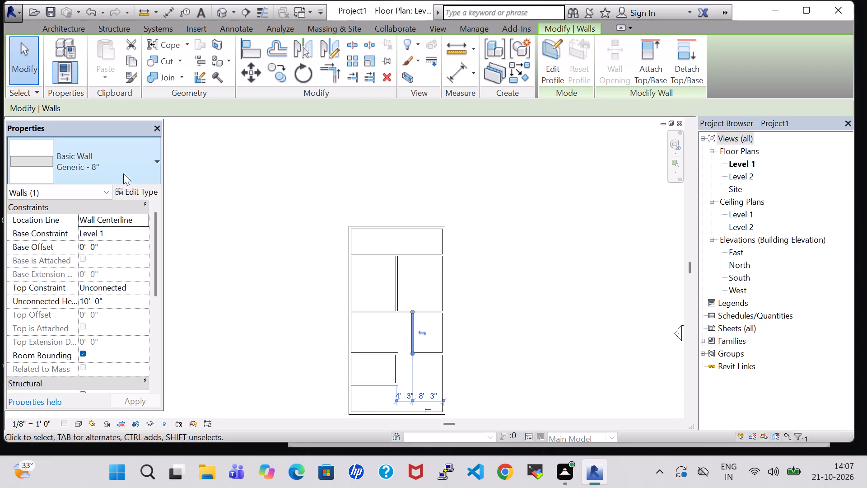
{"action": "left_click", "coordinate": [117, 155]}
{"action": "left_click", "coordinate": [85, 480]}
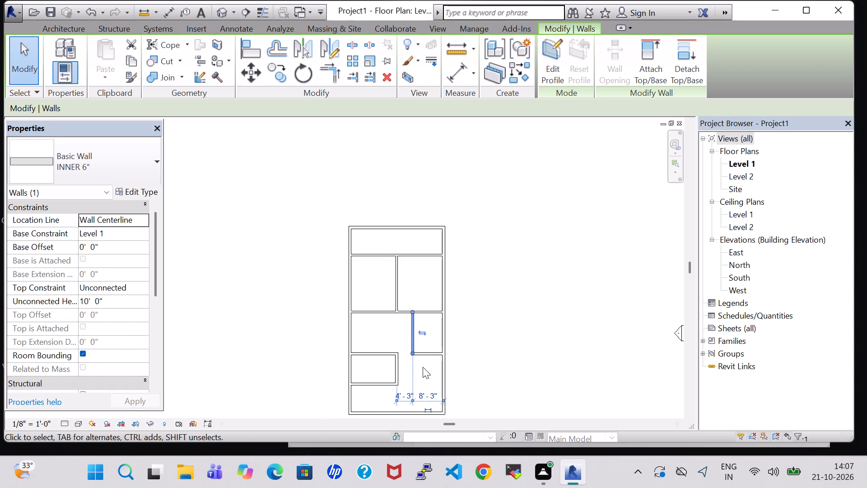
{"action": "left_click", "coordinate": [428, 350]}
{"action": "left_click", "coordinate": [148, 180]}
{"action": "left_click", "coordinate": [121, 475]}
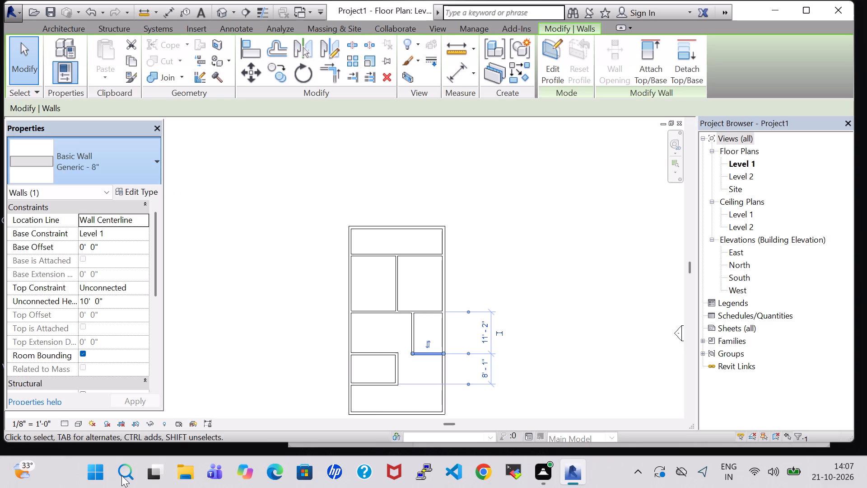
Change the top, inner vertical and bottom walls of the room by the left exterior wall to type INNER 6".
{"action": "left_click", "coordinate": [381, 349]}
{"action": "left_click", "coordinate": [124, 154]}
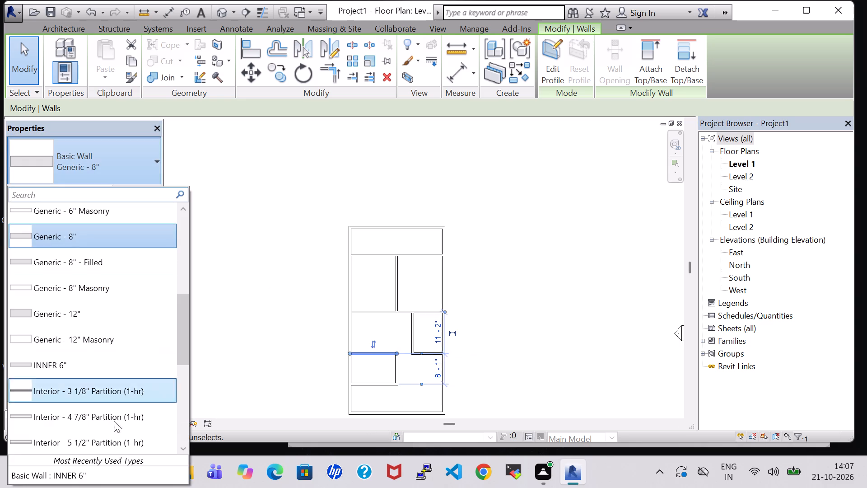
{"action": "left_click", "coordinate": [105, 469]}
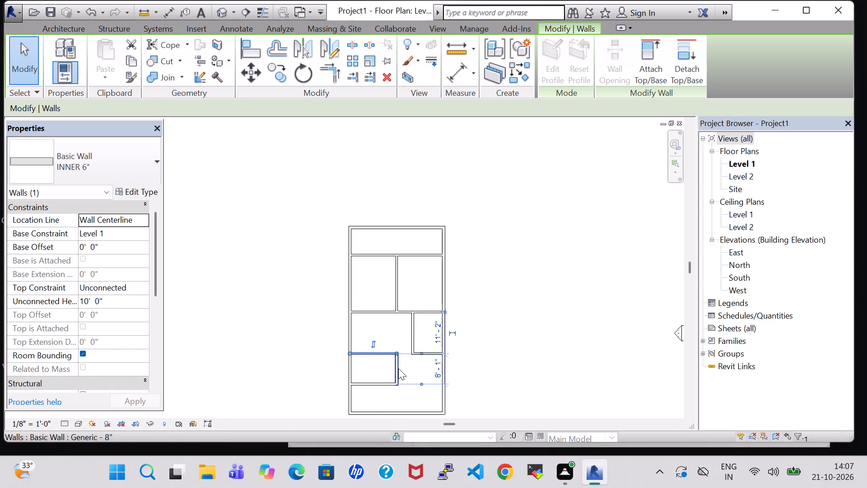
{"action": "left_click", "coordinate": [397, 368]}
{"action": "left_click", "coordinate": [113, 153]}
{"action": "left_click", "coordinate": [110, 476]}
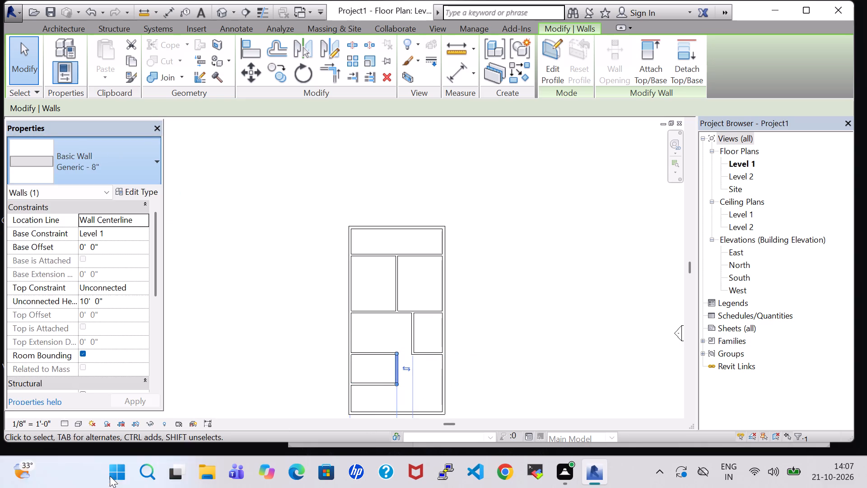
{"action": "left_click", "coordinate": [382, 383]}
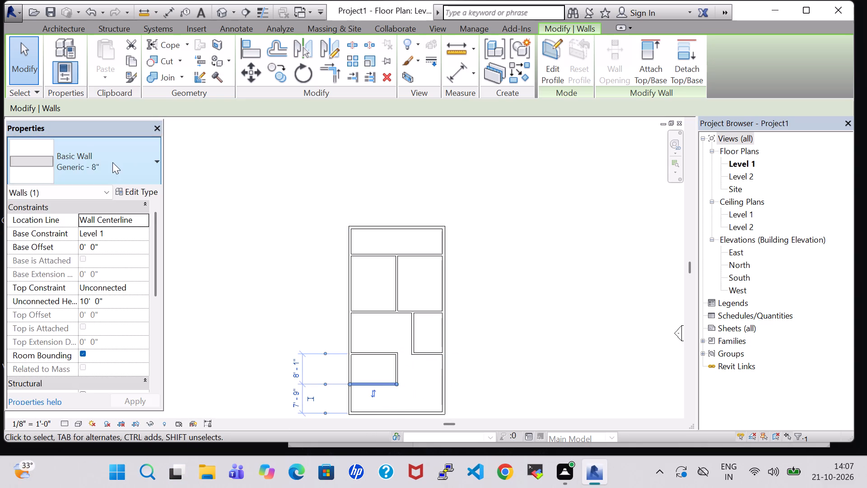
{"action": "left_click", "coordinate": [112, 162]}
{"action": "left_click", "coordinate": [88, 469]}
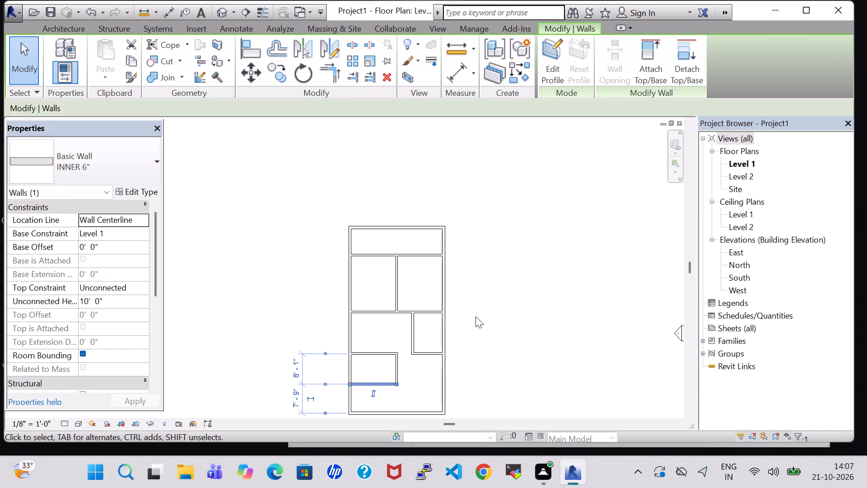
{"action": "left_click", "coordinate": [475, 316]}
Draw an INNER 6" wall about 4'-3" long across the gap between the left room's top corner and the small right room's bottom corner.
{"action": "scroll", "coordinate": [475, 316], "scroll_direction": "up", "scroll_amount": 2}
{"action": "middle_click_drag", "start_coordinate": [477, 314], "coordinate": [527, 251]}
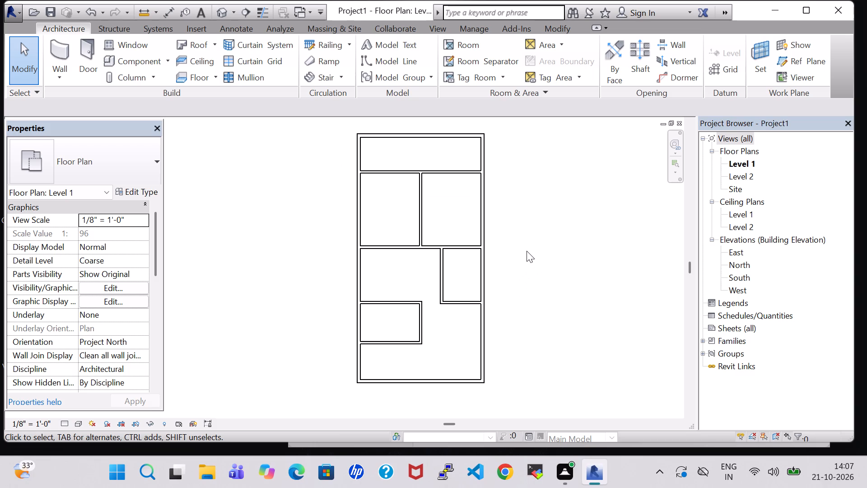
{"action": "left_click", "coordinate": [62, 53]}
{"action": "left_click", "coordinate": [117, 173]}
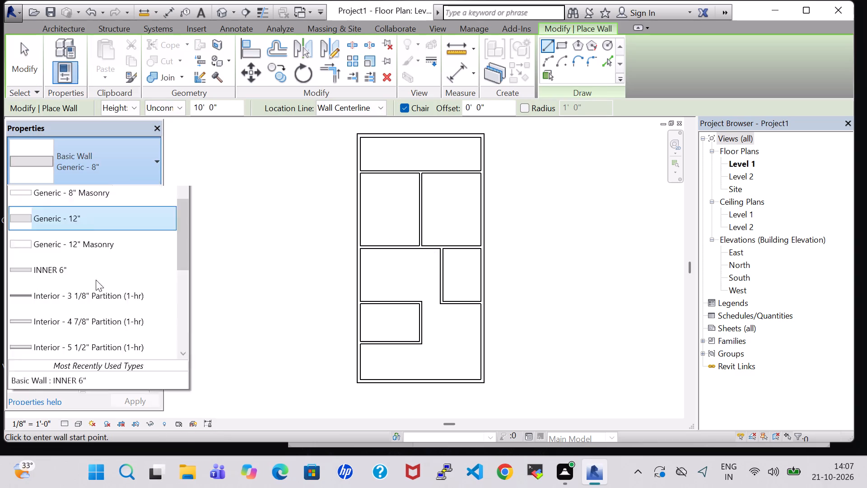
{"action": "left_click", "coordinate": [62, 480]}
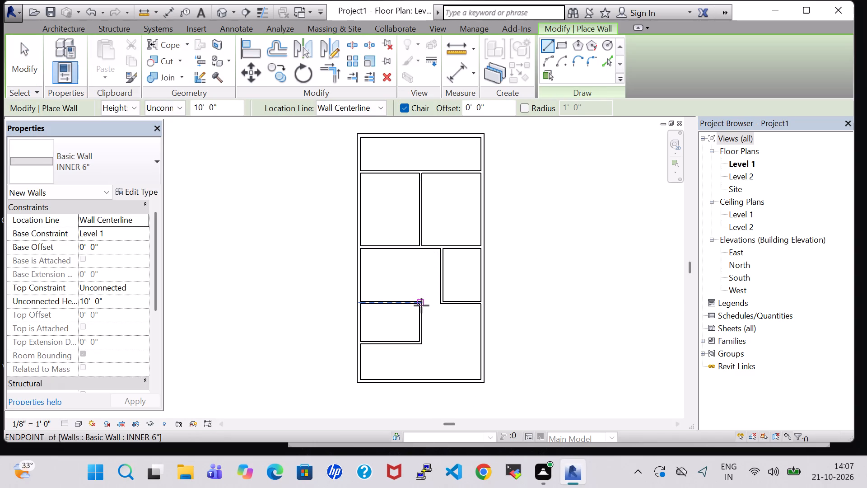
{"action": "left_click", "coordinate": [420, 305]}
{"action": "left_click", "coordinate": [440, 305]}
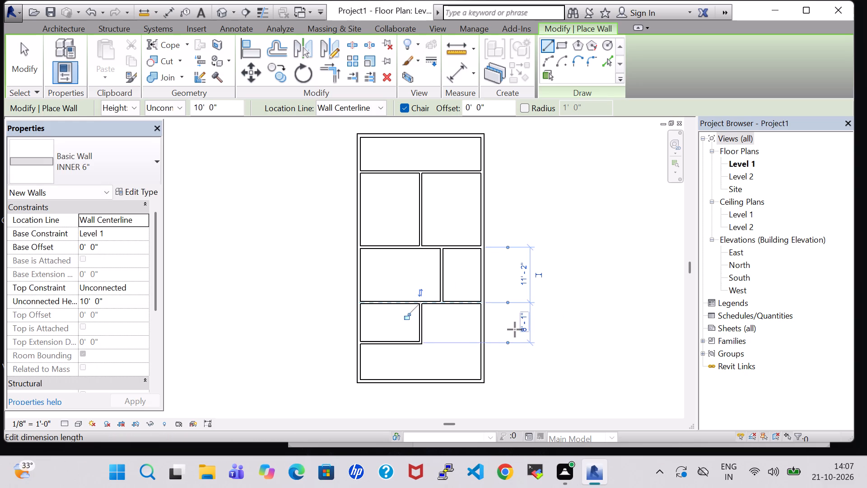
{"action": "key", "text": "Escape"}
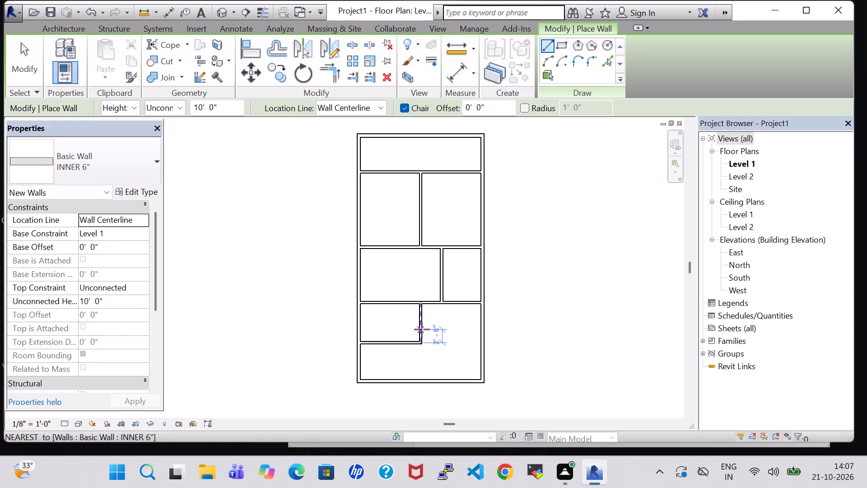
{"action": "key", "text": "Escape"}
Nudge the lower left room's inner vertical wall two increments toward the left exterior wall, narrowing the room.
{"action": "left_click", "coordinate": [422, 329]}
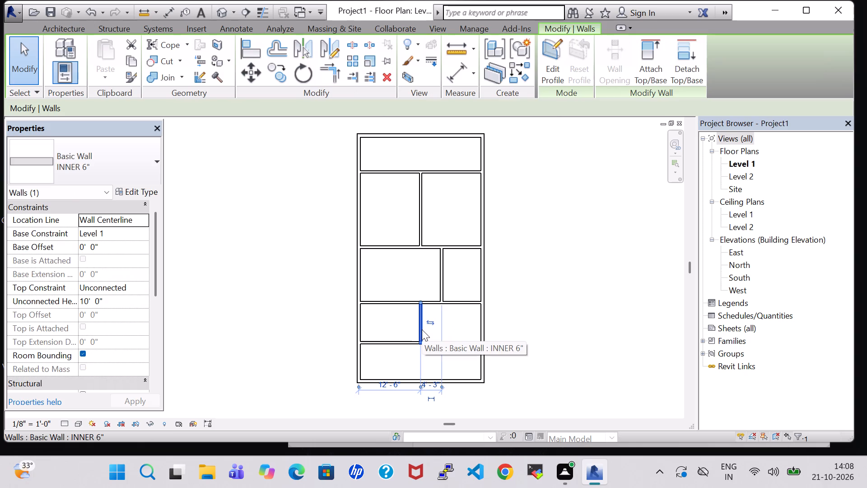
{"action": "key", "text": "Left"}
{"action": "key", "text": "Left"}
{"action": "left_click", "coordinate": [400, 343]}
{"action": "key", "text": "Left"}
{"action": "key", "text": "Left"}
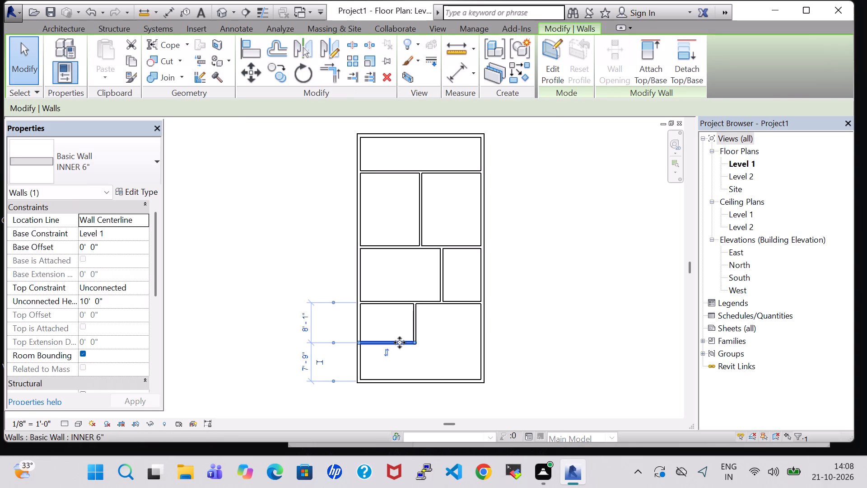
Nudge the lower left room's bottom wall five increments toward the bottom exterior wall to lengthen the room.
{"action": "left_click", "coordinate": [411, 361]}
{"action": "left_click", "coordinate": [395, 343]}
{"action": "key", "text": "Down"}
{"action": "key", "text": "Down"}
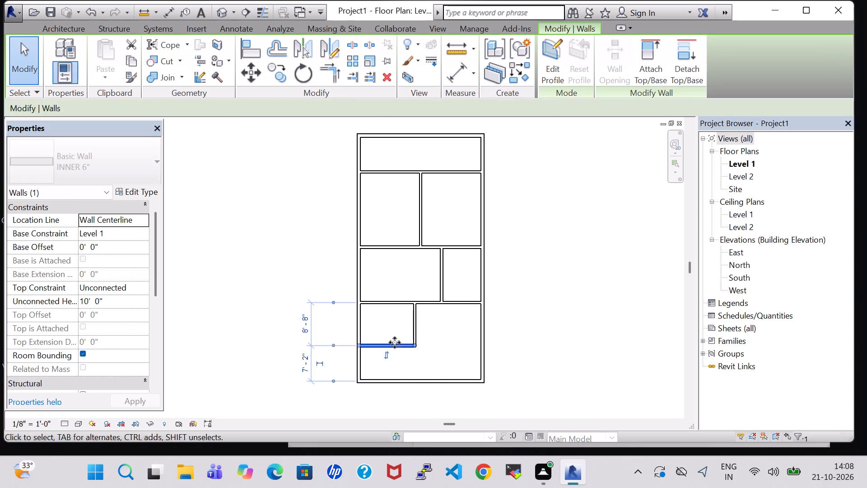
{"action": "key", "text": "Down"}
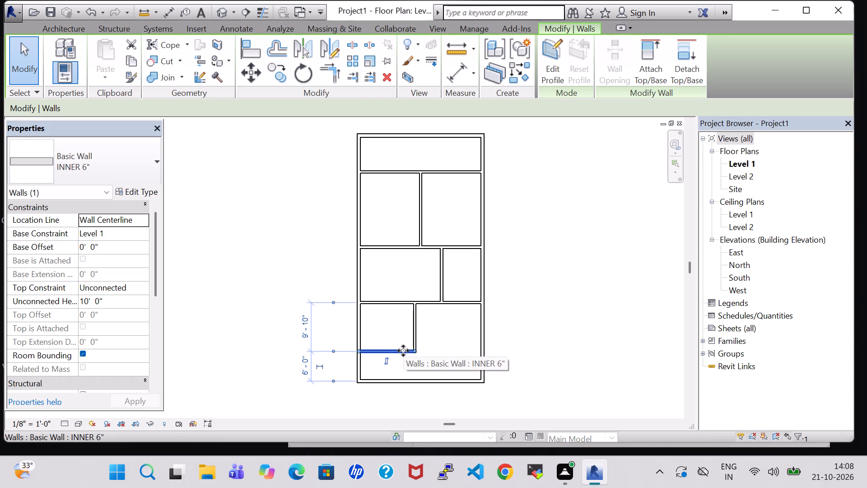
{"action": "key", "text": "Down"}
{"action": "key", "text": "Down"}
{"action": "left_click", "coordinate": [567, 354]}
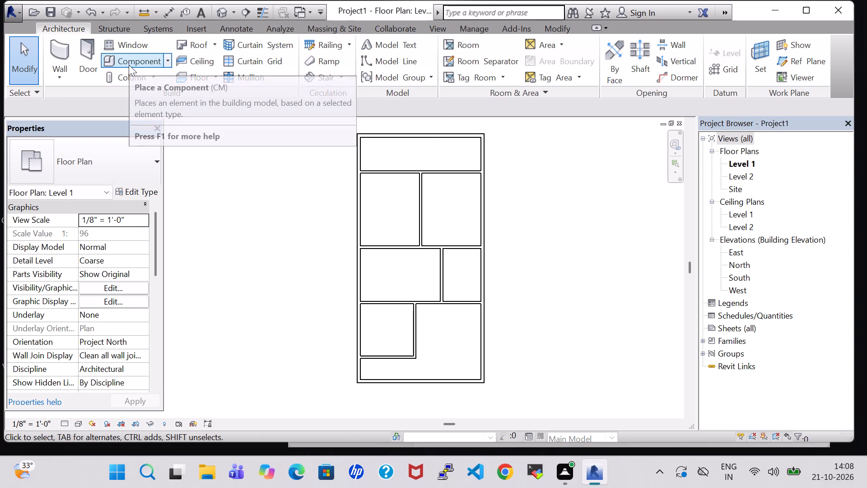
Draw two vertical INNER 6" walls across the top room, about 6'-1" from the left exterior wall and 6'-8" from the right one.
{"action": "scroll", "coordinate": [276, 121], "scroll_direction": "up", "scroll_amount": 3}
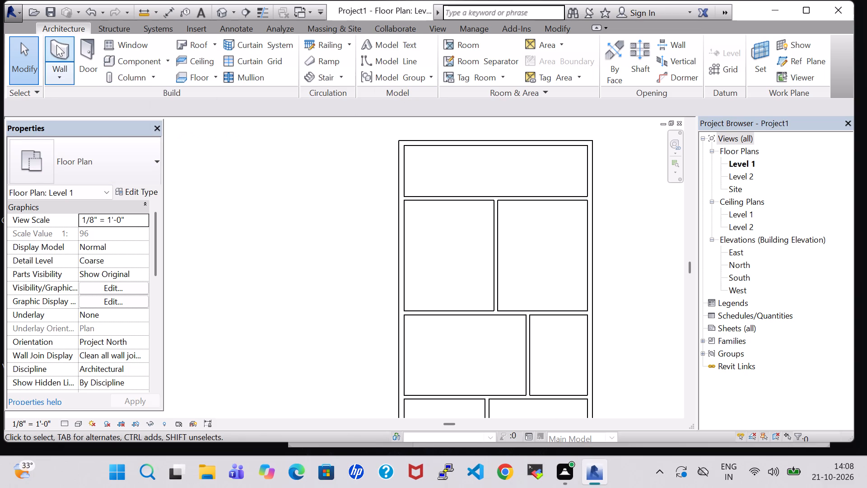
{"action": "left_click", "coordinate": [59, 45]}
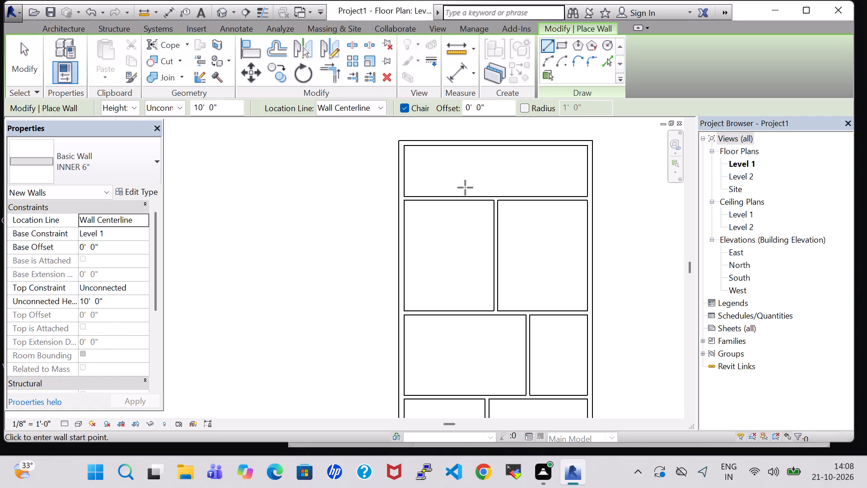
{"action": "left_click", "coordinate": [447, 143]}
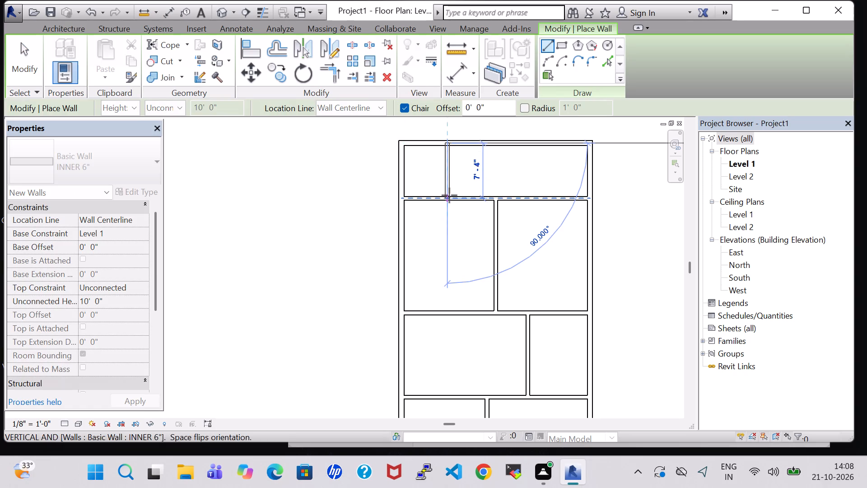
{"action": "left_click", "coordinate": [449, 195]}
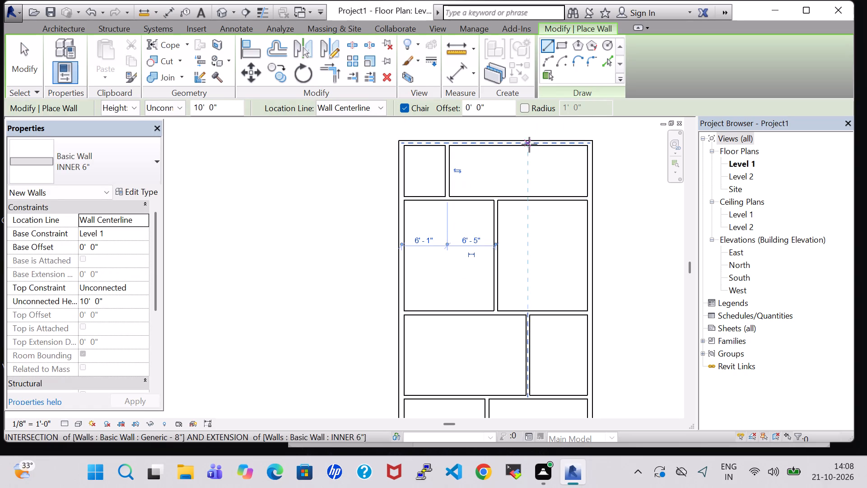
{"action": "left_click", "coordinate": [540, 142]}
{"action": "left_click", "coordinate": [538, 202]}
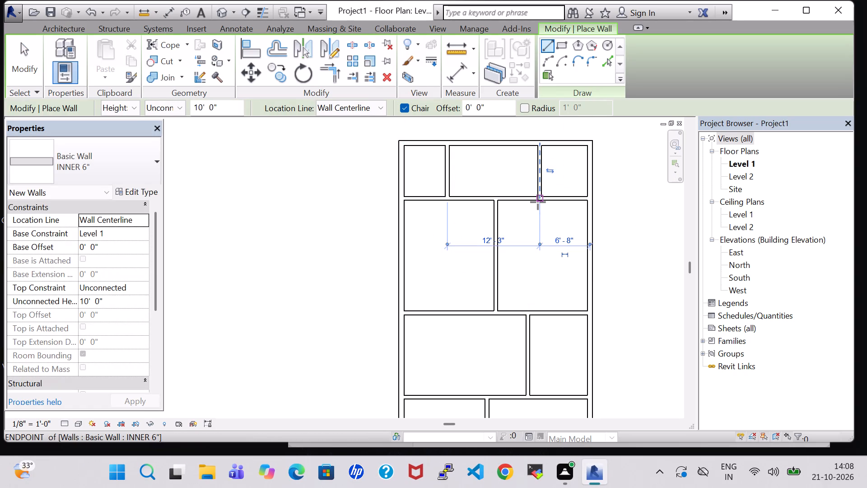
{"action": "key", "text": "Escape"}
{"action": "key", "text": "Escape"}
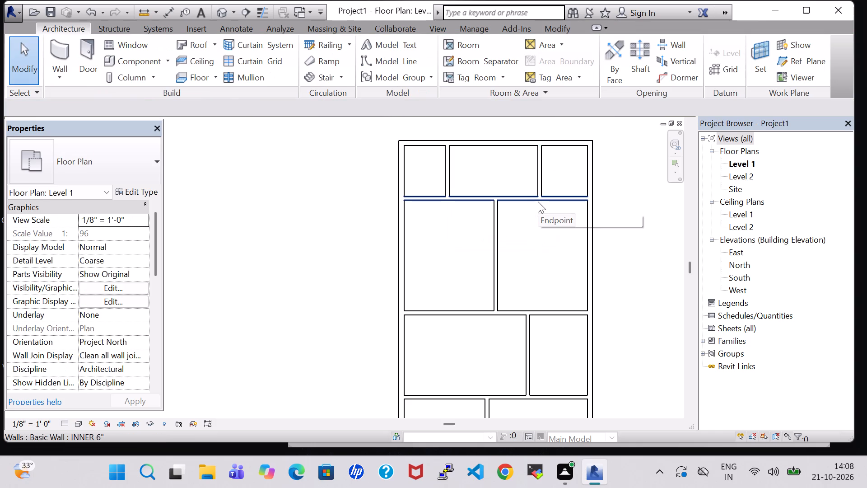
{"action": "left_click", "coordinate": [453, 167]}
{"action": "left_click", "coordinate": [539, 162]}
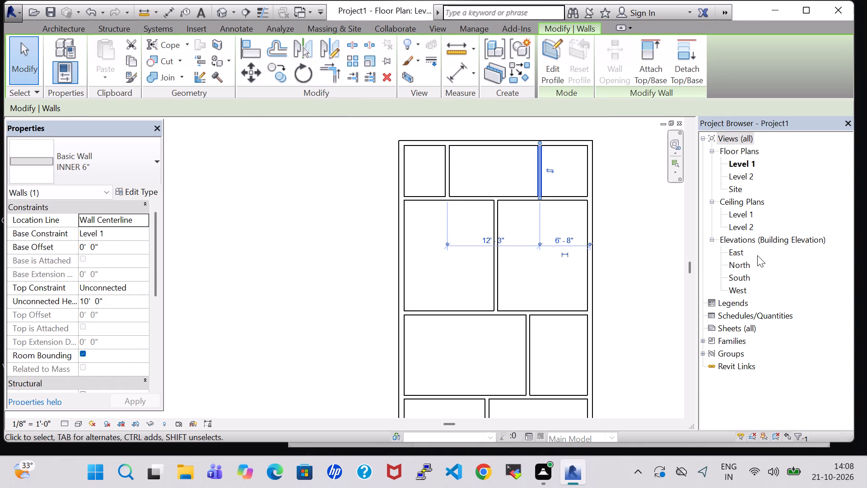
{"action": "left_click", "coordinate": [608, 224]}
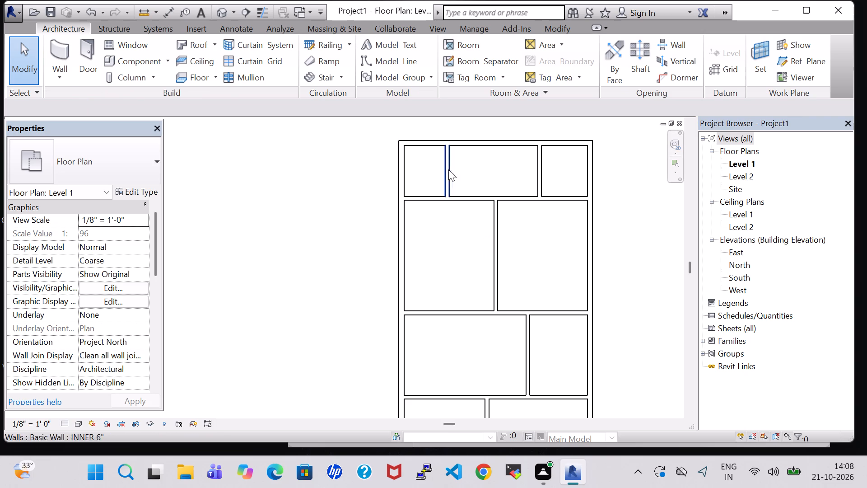
Place four Single-Flush 30" x 80" doors in the wall below the top rooms: one per side room, two in the middle room.
{"action": "scroll", "coordinate": [424, 165], "scroll_direction": "down", "scroll_amount": 2}
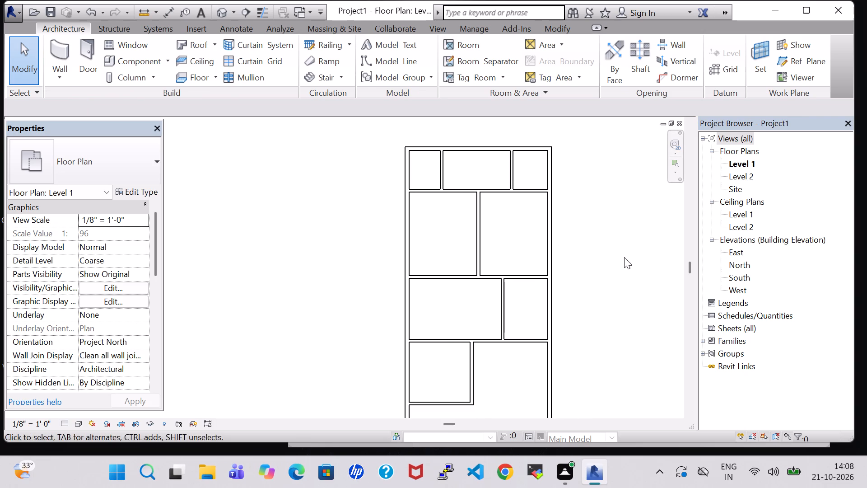
{"action": "middle_click_drag", "start_coordinate": [624, 257], "coordinate": [574, 236]}
{"action": "middle_click_drag", "start_coordinate": [584, 236], "coordinate": [597, 236]}
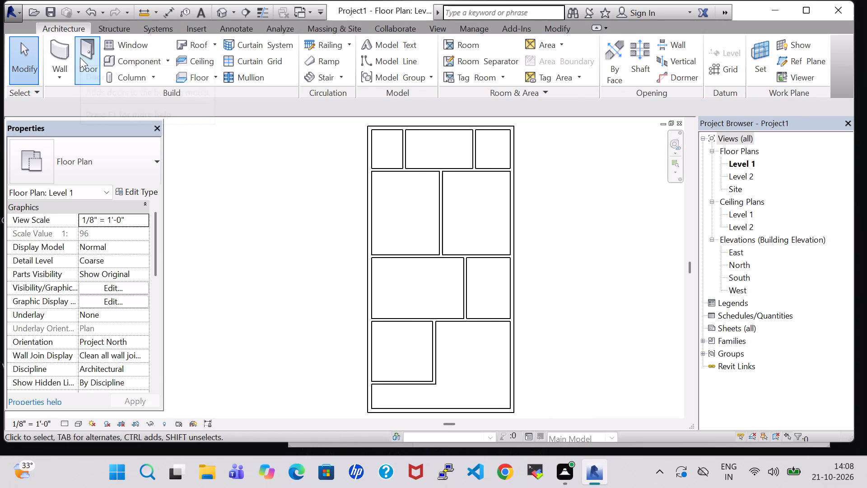
{"action": "left_click", "coordinate": [80, 57]}
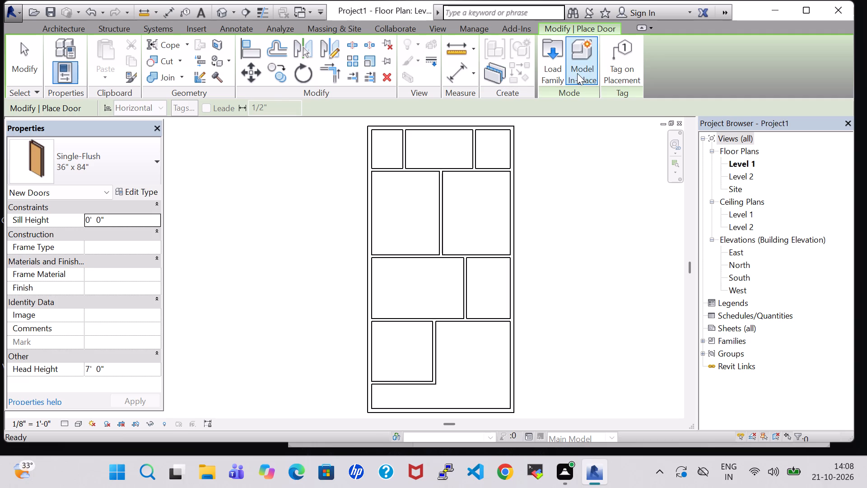
{"action": "left_click", "coordinate": [80, 163]}
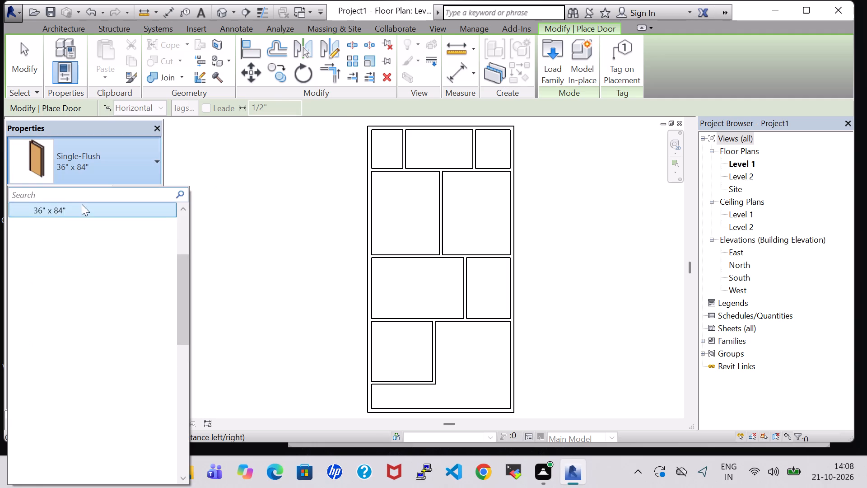
{"action": "scroll", "coordinate": [82, 210], "scroll_direction": "up", "scroll_amount": 3}
{"action": "left_click", "coordinate": [80, 211]}
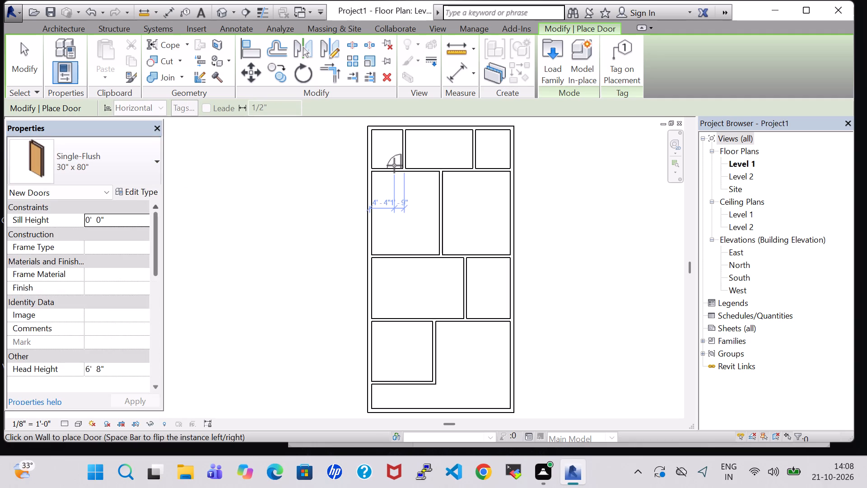
{"action": "scroll", "coordinate": [393, 165], "scroll_direction": "up", "scroll_amount": 8}
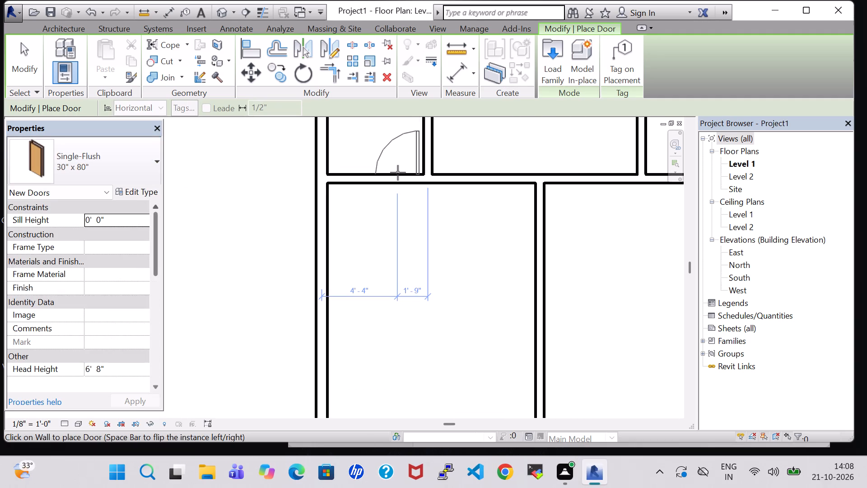
{"action": "left_click", "coordinate": [398, 173]}
{"action": "scroll", "coordinate": [414, 210], "scroll_direction": "down", "scroll_amount": 3}
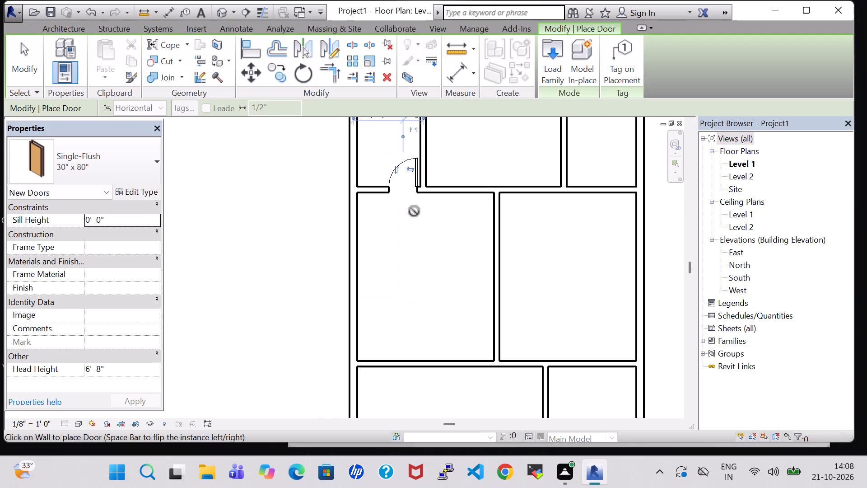
{"action": "left_click", "coordinate": [477, 184]}
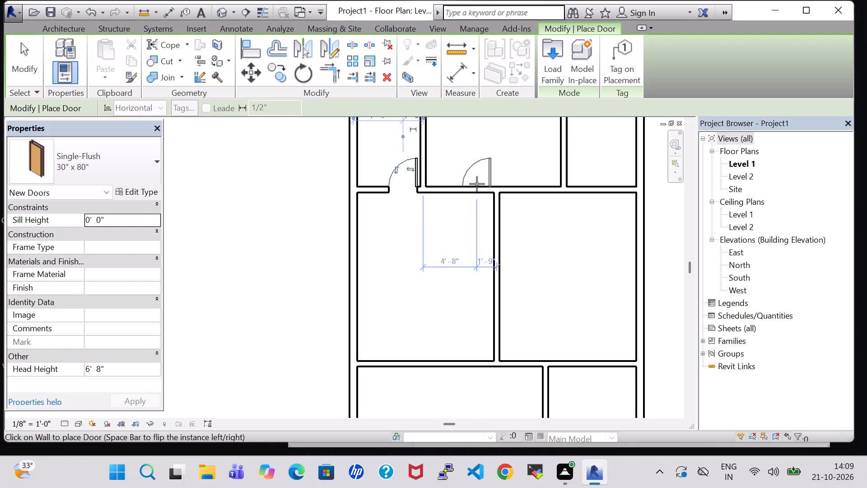
{"action": "left_click", "coordinate": [544, 183]}
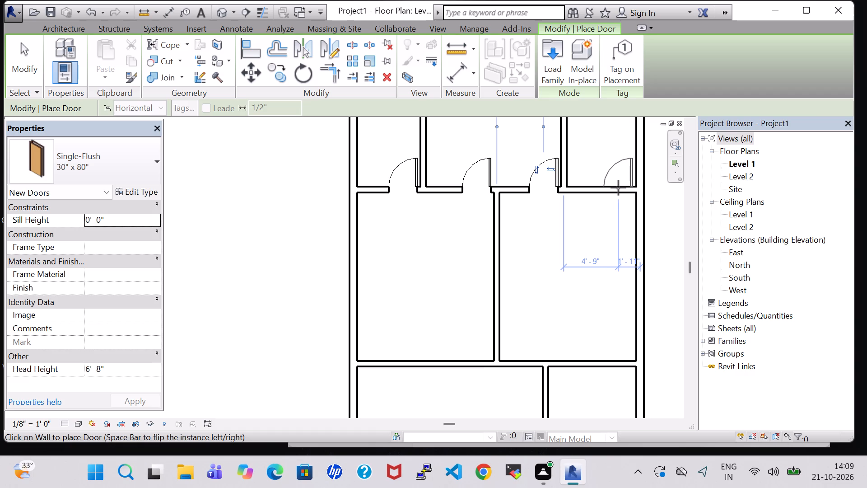
{"action": "left_click", "coordinate": [619, 188]}
{"action": "scroll", "coordinate": [583, 207], "scroll_direction": "down", "scroll_amount": 4}
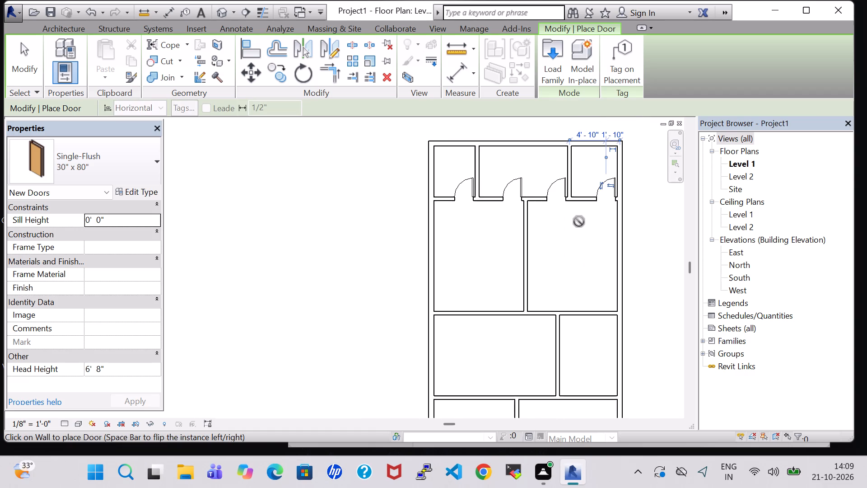
{"action": "key", "text": "Escape"}
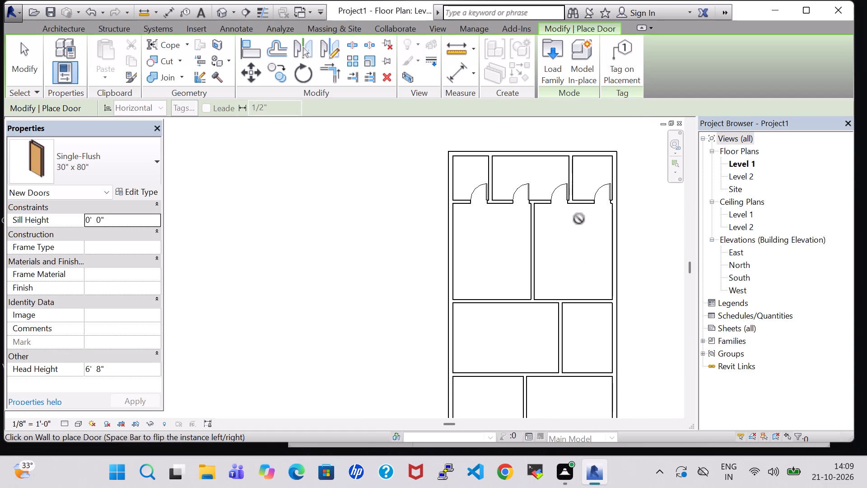
{"action": "key", "text": "Escape"}
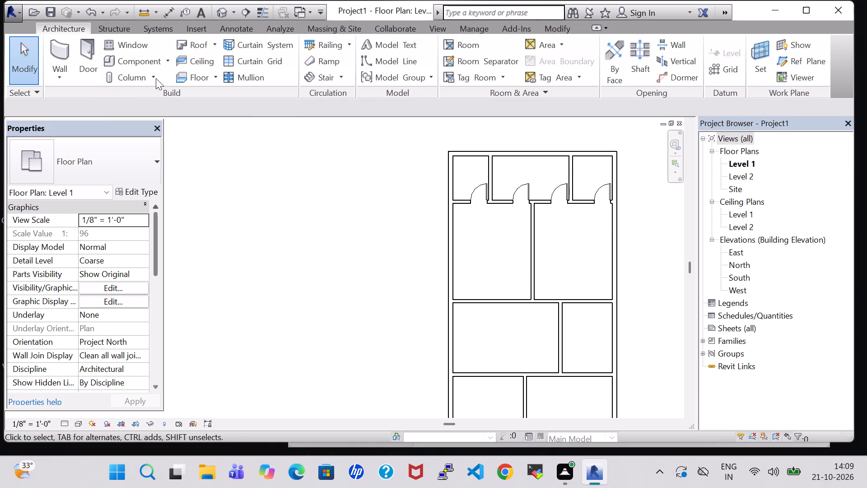
Place two mirrored Single-Flush 36" x 84" doors in the bottom wall of the two large rooms, one on each side of their dividing wall.
{"action": "left_click", "coordinate": [95, 58]}
{"action": "left_click", "coordinate": [76, 156]}
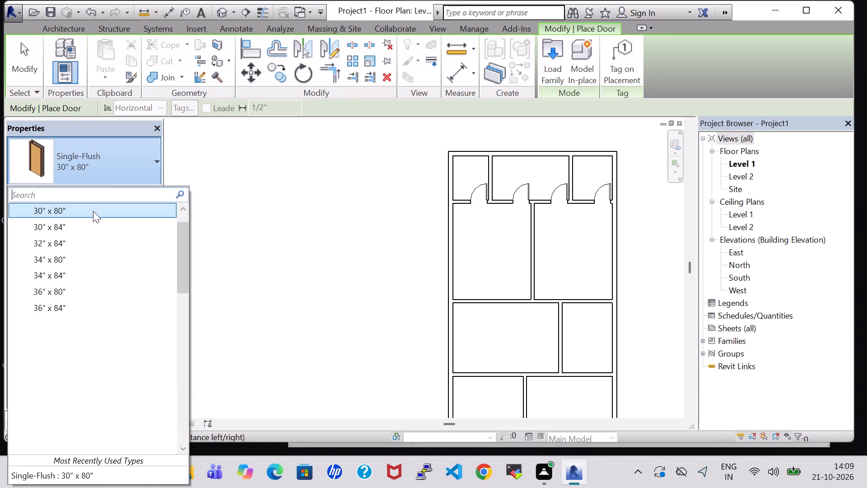
{"action": "left_click", "coordinate": [93, 307]}
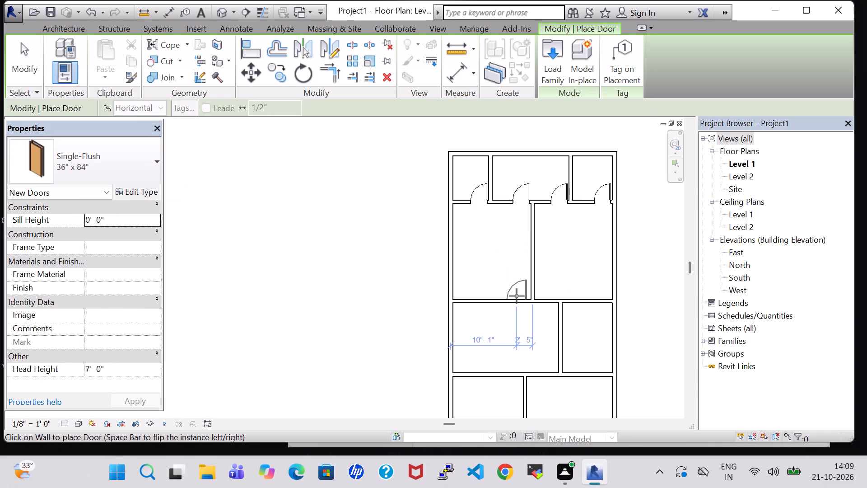
{"action": "scroll", "coordinate": [517, 296], "scroll_direction": "up", "scroll_amount": 7}
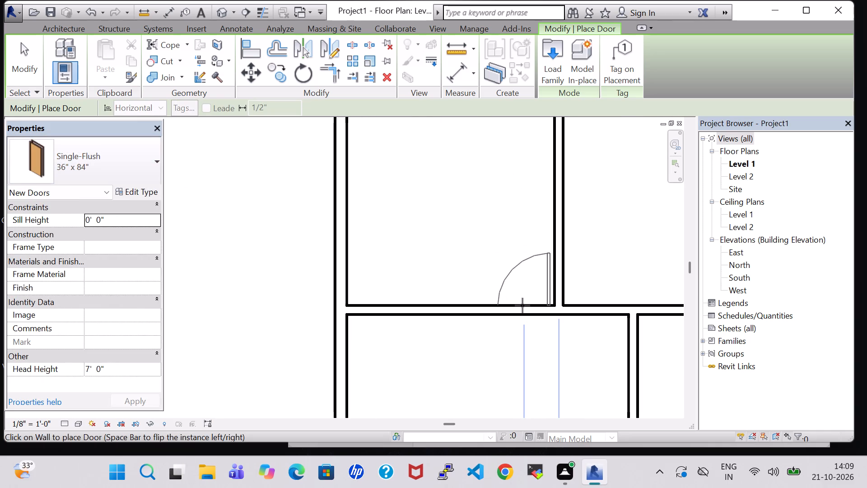
{"action": "left_click", "coordinate": [526, 306]}
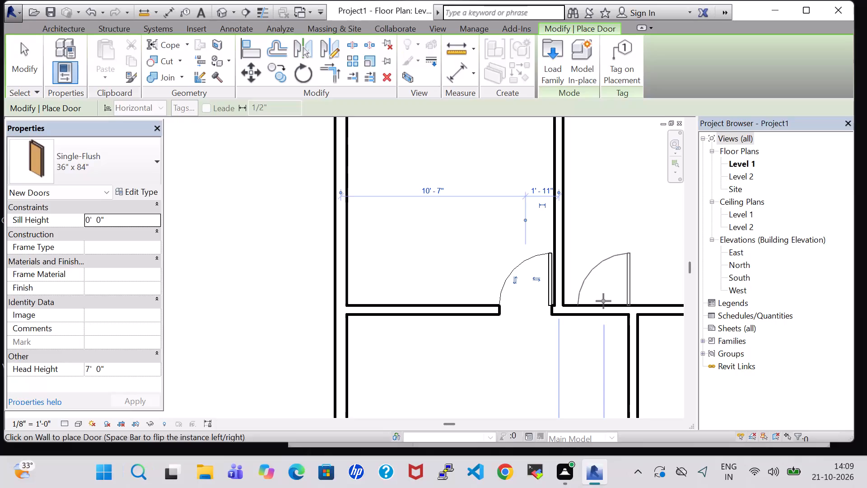
{"action": "key", "text": "space"}
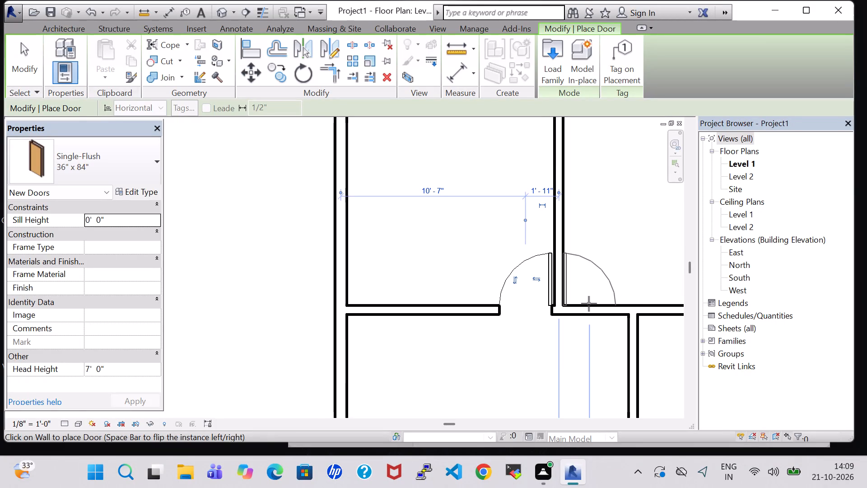
{"action": "scroll", "coordinate": [589, 304], "scroll_direction": "up", "scroll_amount": 5}
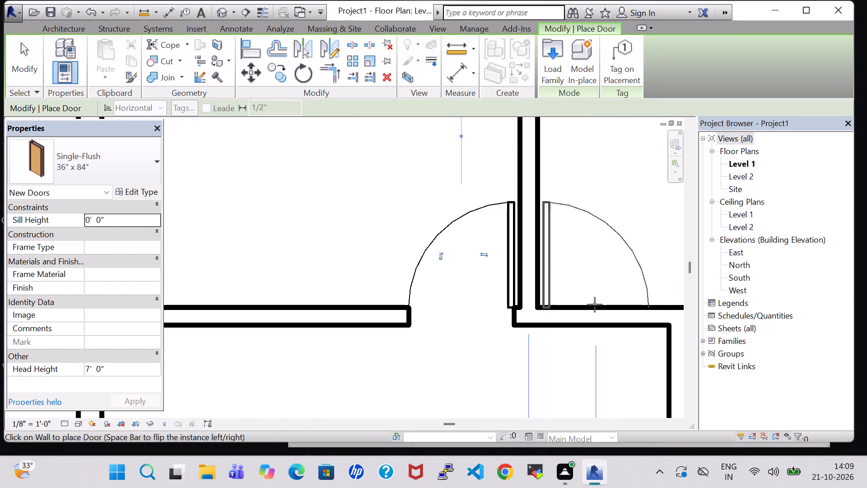
{"action": "left_click", "coordinate": [595, 305]}
{"action": "scroll", "coordinate": [568, 278], "scroll_direction": "down", "scroll_amount": 9}
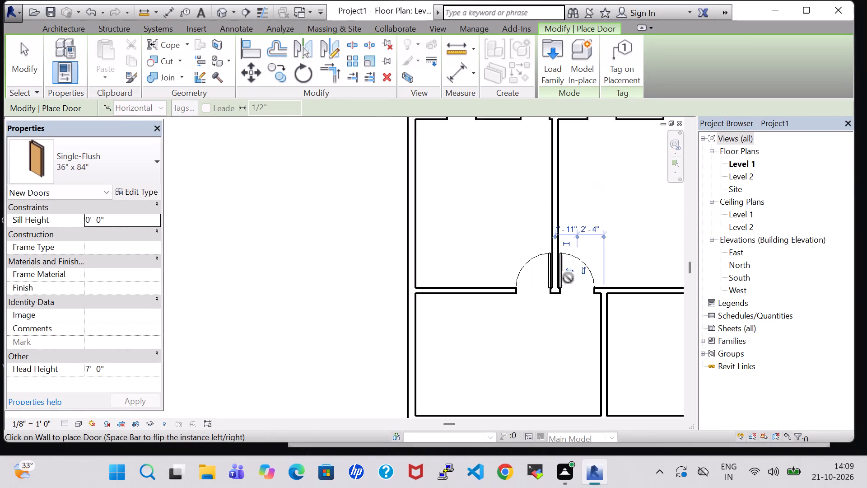
{"action": "scroll", "coordinate": [568, 278], "scroll_direction": "down", "scroll_amount": 3}
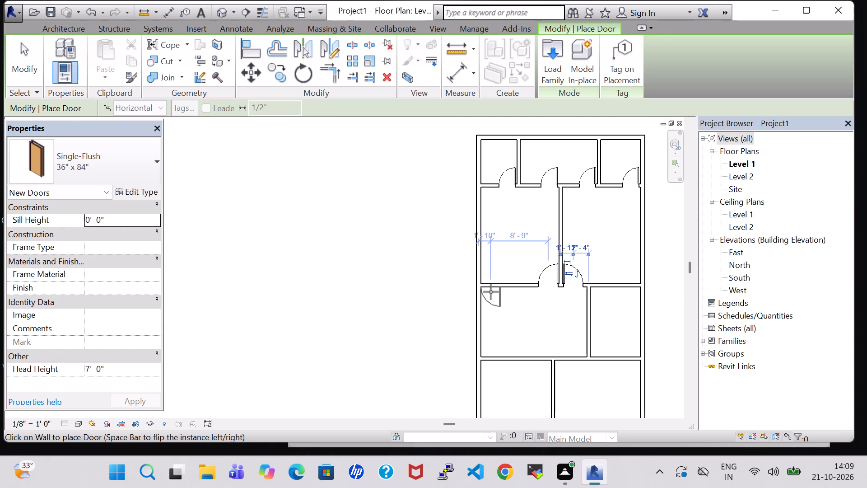
{"action": "key", "text": "Escape"}
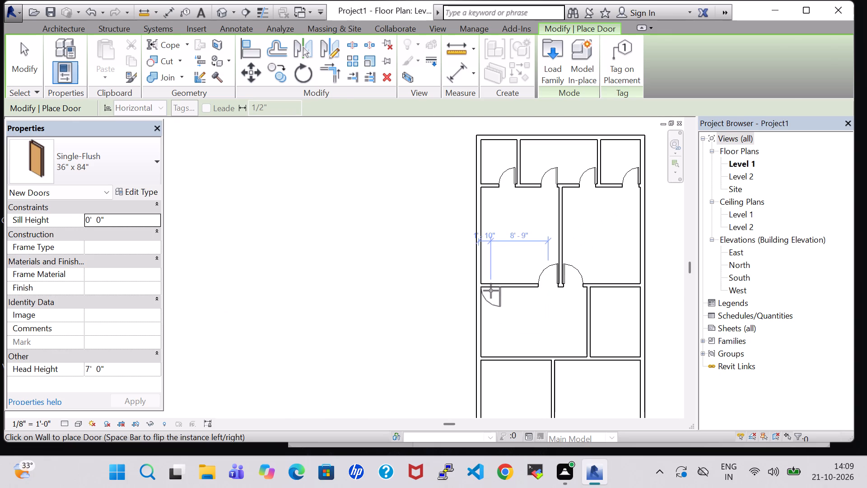
{"action": "key", "text": "Escape"}
Split the small right room's left wall with gaps about 8" and 4'-2" below the horizontal wall, and delete the piece between to form an opening.
{"action": "left_click", "coordinate": [554, 31]}
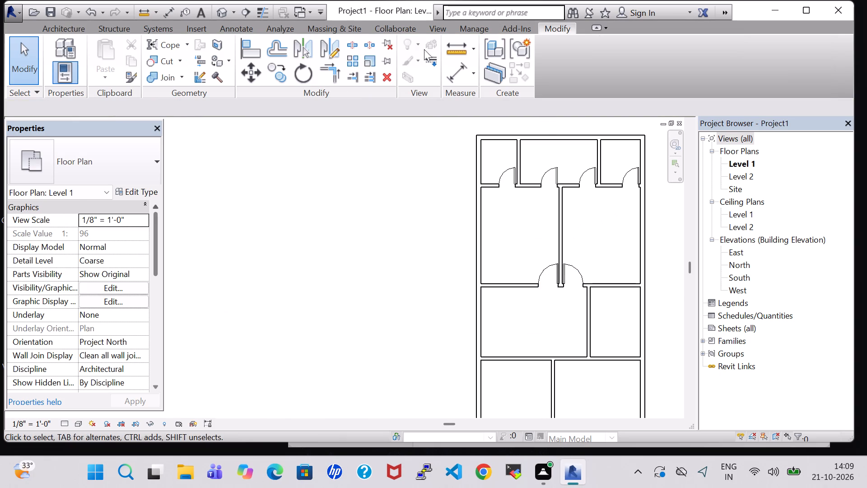
{"action": "left_click", "coordinate": [364, 42]}
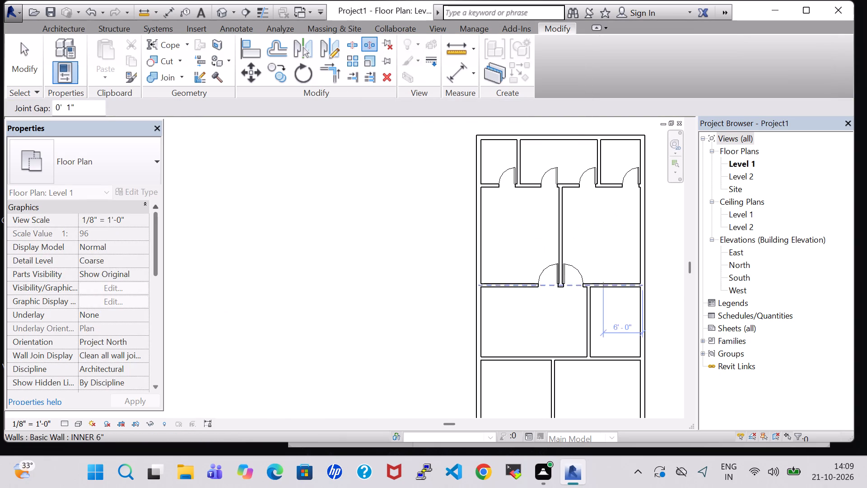
{"action": "scroll", "coordinate": [596, 294], "scroll_direction": "up", "scroll_amount": 7}
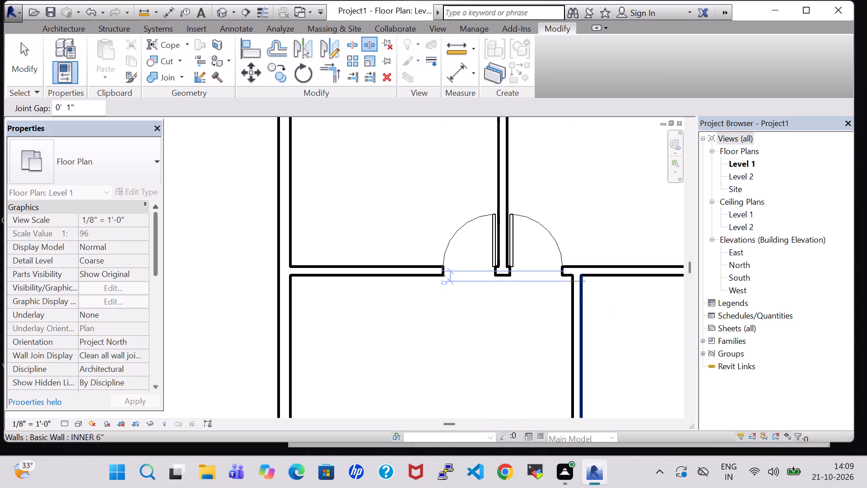
{"action": "scroll", "coordinate": [585, 282], "scroll_direction": "up", "scroll_amount": 7}
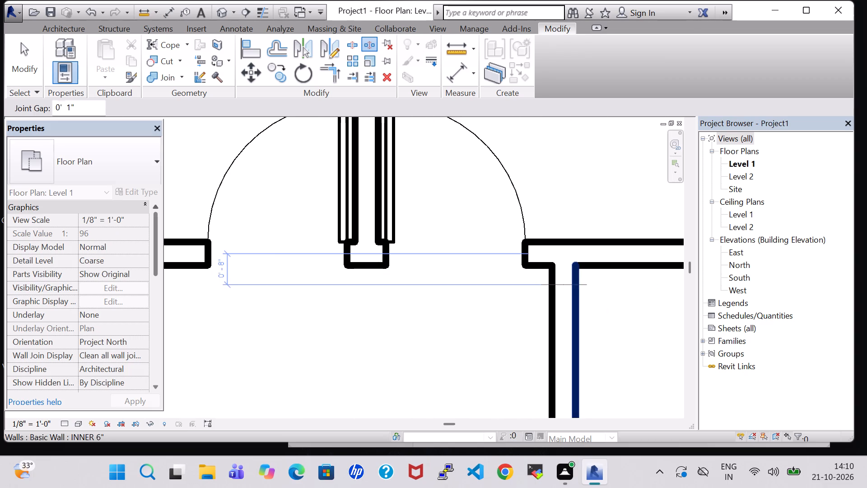
{"action": "left_click", "coordinate": [576, 283]}
{"action": "scroll", "coordinate": [592, 325], "scroll_direction": "down", "scroll_amount": 3}
{"action": "middle_click_drag", "start_coordinate": [592, 328], "coordinate": [583, 234]}
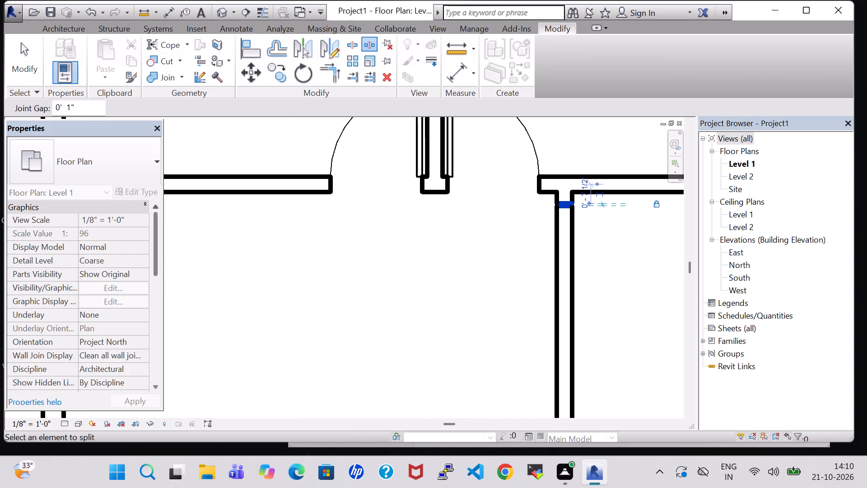
{"action": "left_click", "coordinate": [565, 311]}
{"action": "key", "text": "Escape"}
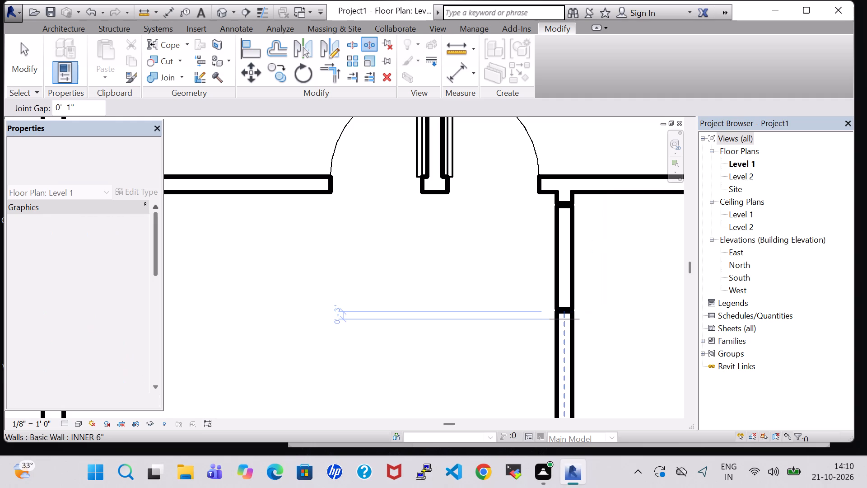
{"action": "key", "text": "Escape"}
{"action": "left_click", "coordinate": [565, 264]}
{"action": "key", "text": "Delete"}
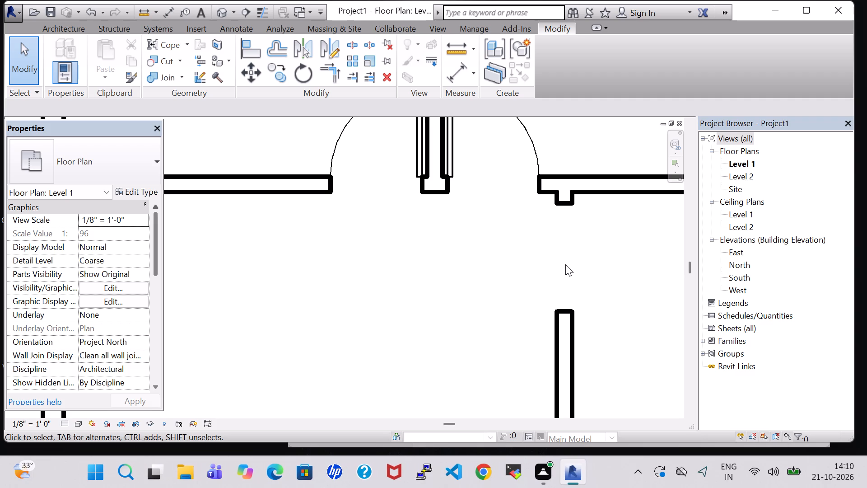
Nudge the wall piece below the small room's opening two increments down, away from the horizontal wall above, to widen the opening.
{"action": "scroll", "coordinate": [600, 263], "scroll_direction": "down", "scroll_amount": 3}
{"action": "scroll", "coordinate": [497, 259], "scroll_direction": "down", "scroll_amount": 5}
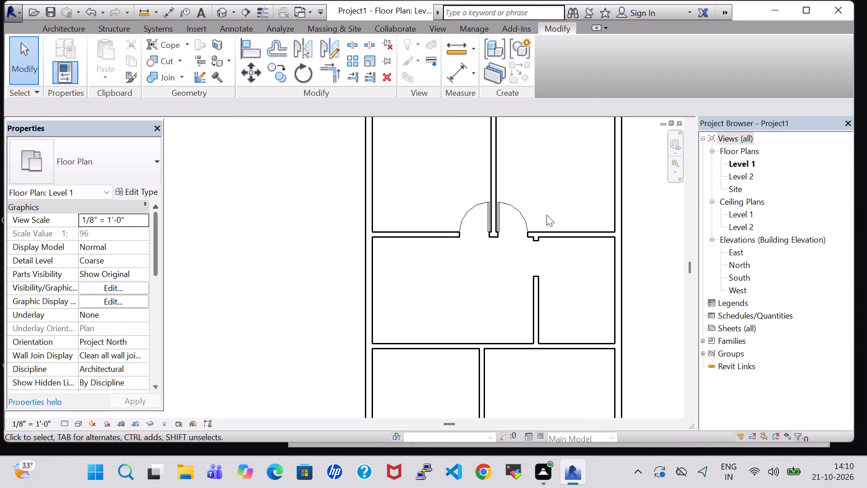
{"action": "middle_click_drag", "start_coordinate": [550, 182], "coordinate": [575, 322]}
{"action": "scroll", "coordinate": [575, 321], "scroll_direction": "down", "scroll_amount": 2}
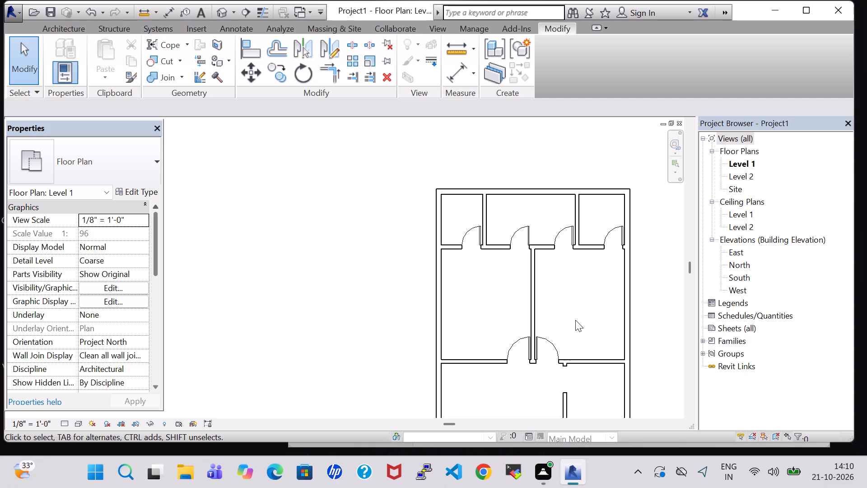
{"action": "scroll", "coordinate": [575, 324], "scroll_direction": "down", "scroll_amount": 1}
{"action": "middle_click_drag", "start_coordinate": [575, 324], "coordinate": [560, 276]}
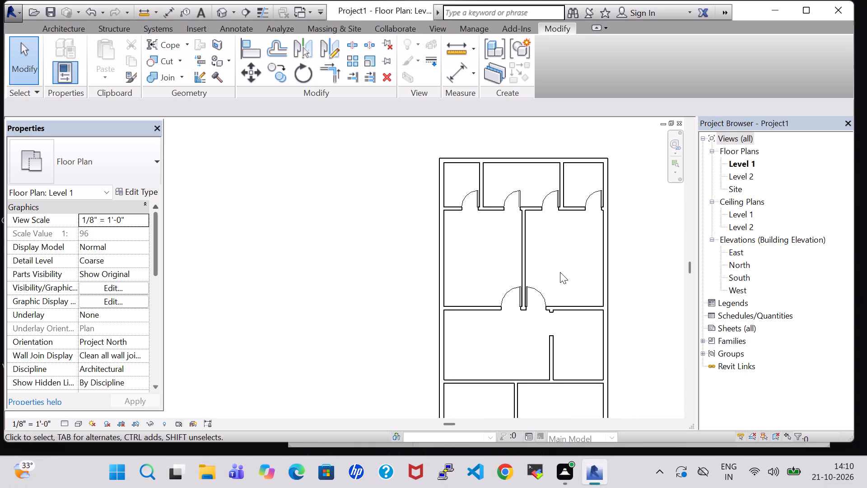
{"action": "scroll", "coordinate": [560, 272], "scroll_direction": "down", "scroll_amount": 1}
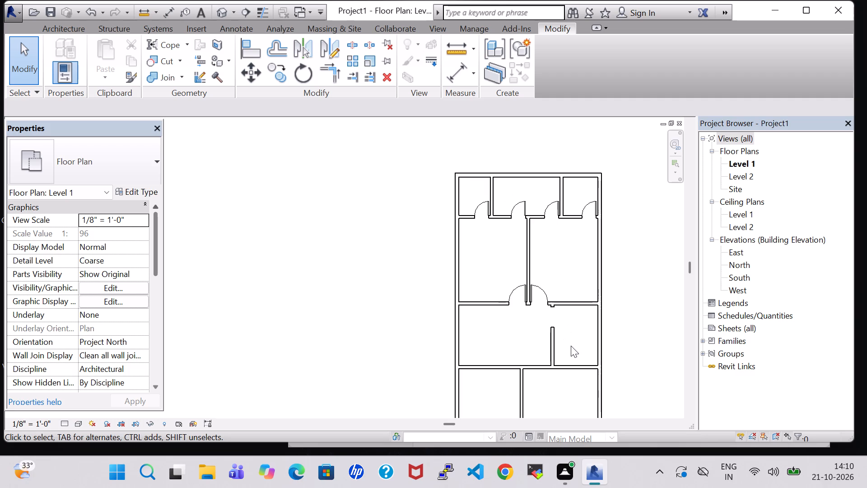
{"action": "left_click", "coordinate": [554, 329]}
{"action": "key", "text": "Down"}
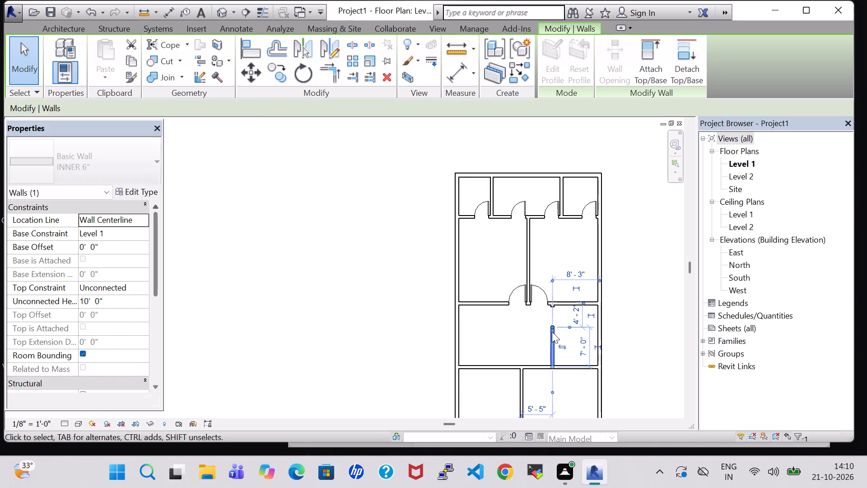
{"action": "key", "text": "Down"}
{"action": "left_click", "coordinate": [631, 309]}
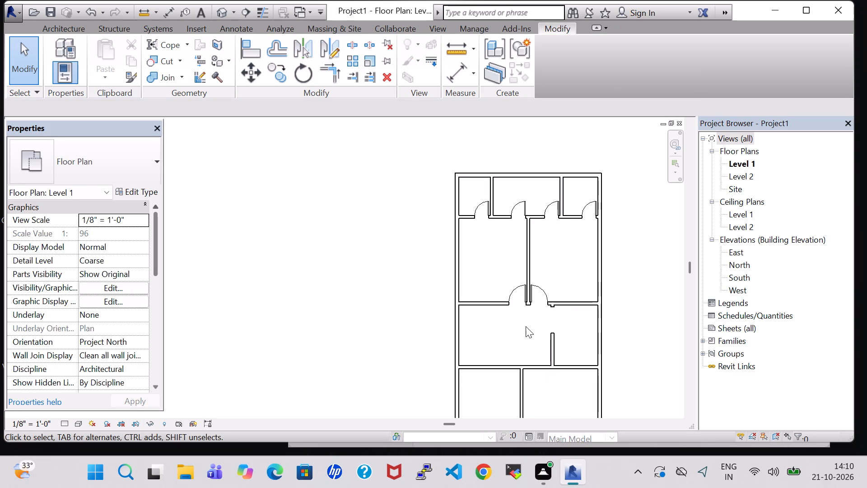
Place a Single-Flush 36" x 84" door in the lower-left room's top wall, about 2'-1" from its right wall, swinging into the room.
{"action": "left_click", "coordinate": [62, 28]}
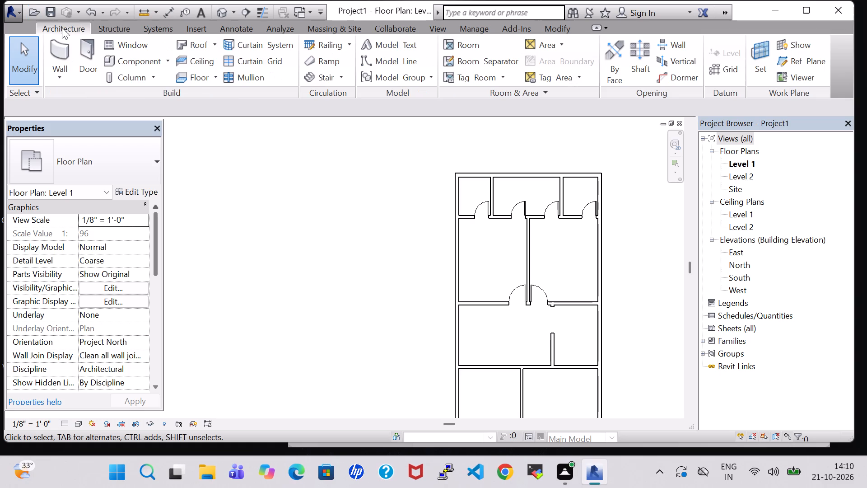
{"action": "left_click", "coordinate": [81, 50]}
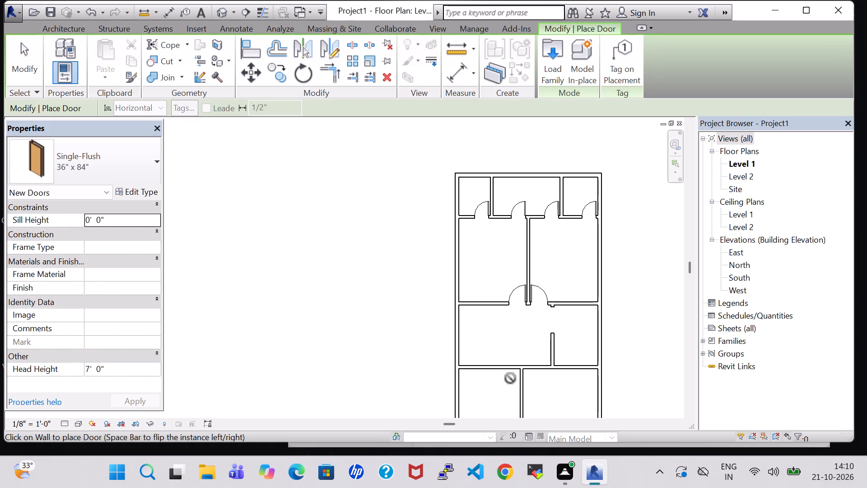
{"action": "key", "text": "space"}
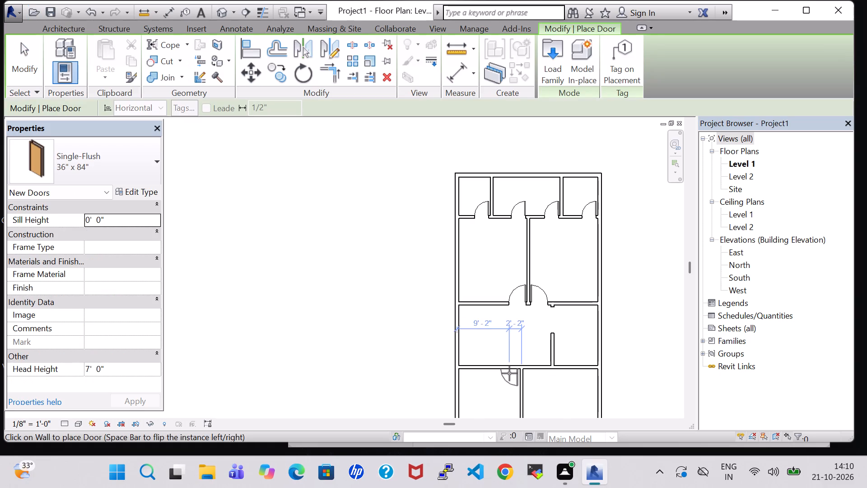
{"action": "scroll", "coordinate": [509, 373], "scroll_direction": "up", "scroll_amount": 5}
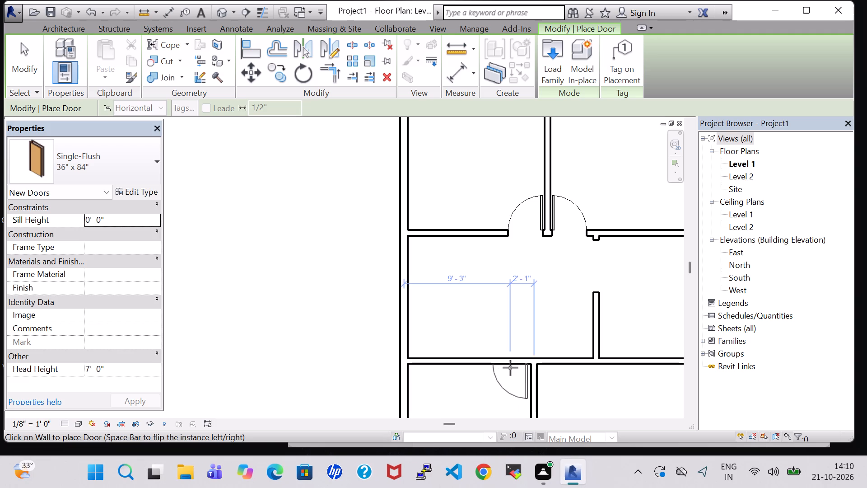
{"action": "left_click", "coordinate": [510, 368]}
{"action": "scroll", "coordinate": [510, 368], "scroll_direction": "down", "scroll_amount": 4}
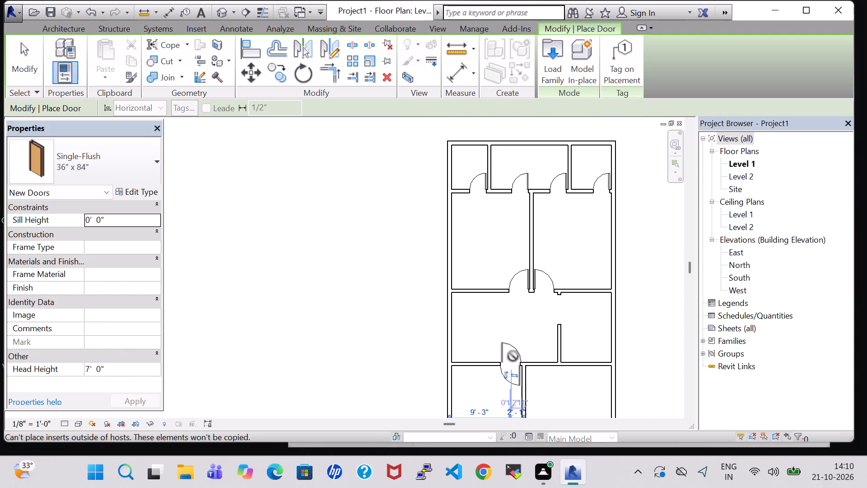
{"action": "key", "text": "Escape"}
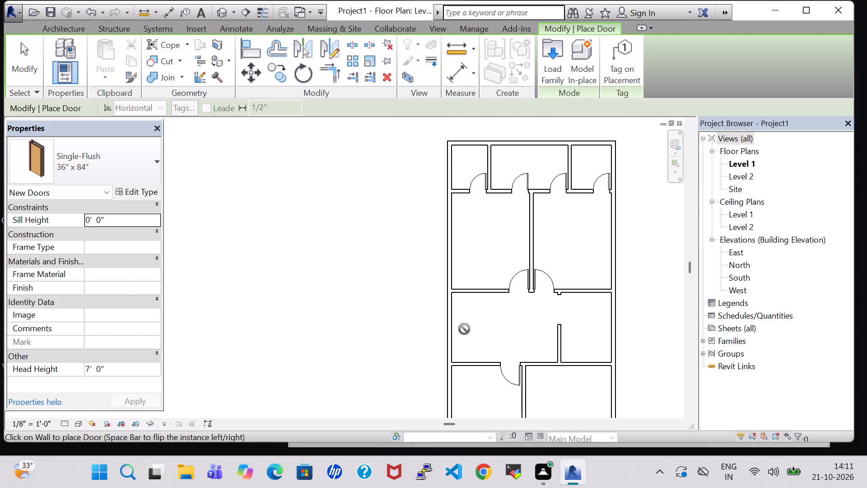
Place a Single-Flush 36" x 84" door in the lower-left room's right wall, about 2'-0" above its bottom wall, swinging into the room.
{"action": "scroll", "coordinate": [465, 328], "scroll_direction": "down", "scroll_amount": 2}
{"action": "middle_click_drag", "start_coordinate": [531, 397], "coordinate": [502, 318]}
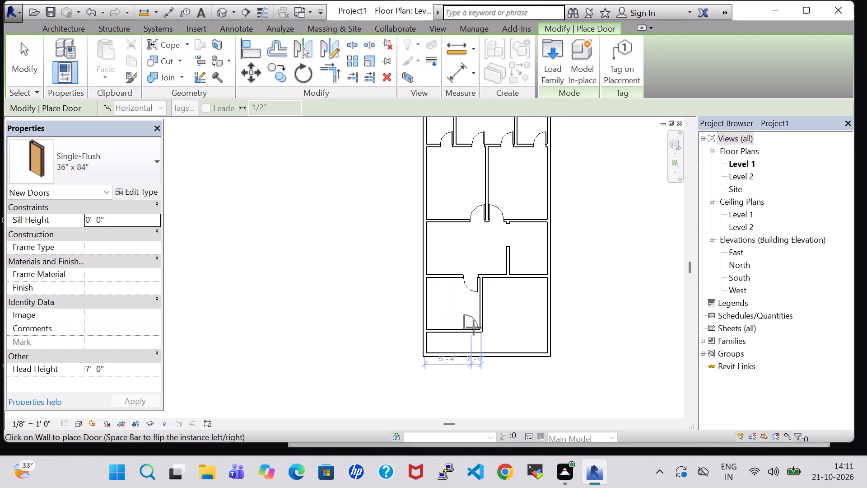
{"action": "scroll", "coordinate": [477, 320], "scroll_direction": "up", "scroll_amount": 2}
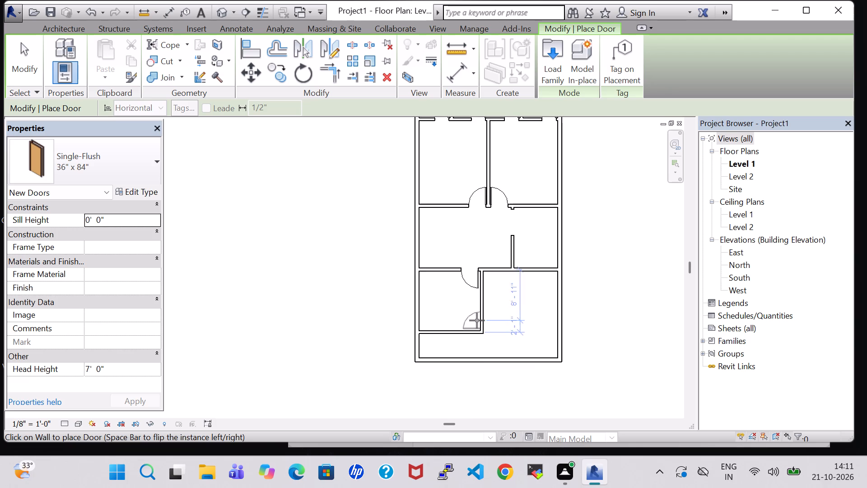
{"action": "scroll", "coordinate": [477, 320], "scroll_direction": "up", "scroll_amount": 3}
{"action": "left_click", "coordinate": [480, 321]}
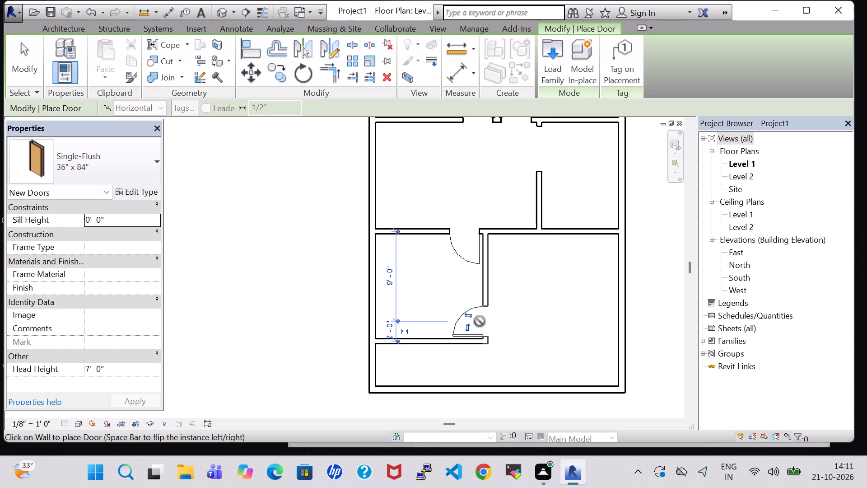
{"action": "scroll", "coordinate": [480, 321], "scroll_direction": "down", "scroll_amount": 3}
{"action": "key", "text": "Escape"}
{"action": "key", "text": "Escape"}
{"action": "left_click", "coordinate": [496, 324]}
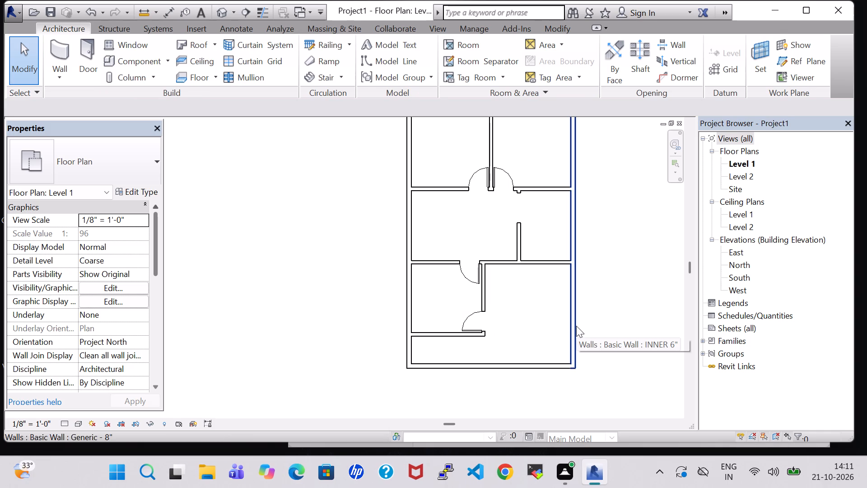
Split the right exterior wall at the lower rooms' top wall and the left exterior wall at the lower-left room's bottom wall.
{"action": "left_click", "coordinate": [559, 26]}
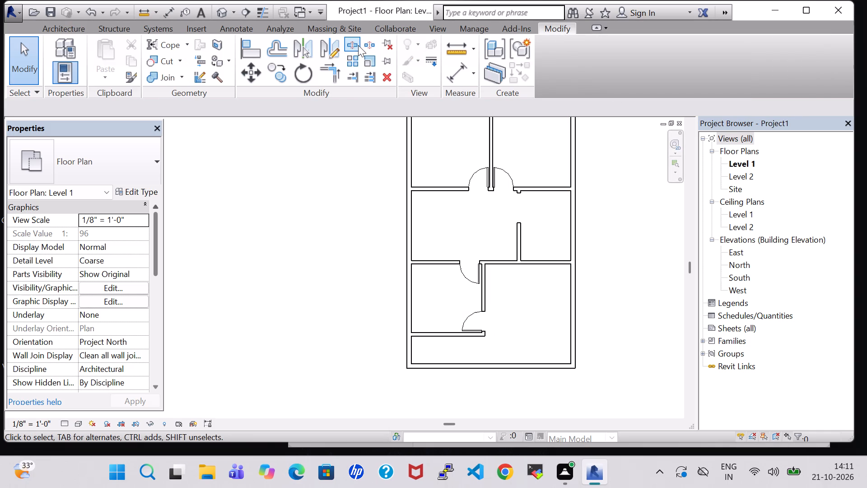
{"action": "left_click", "coordinate": [358, 45]}
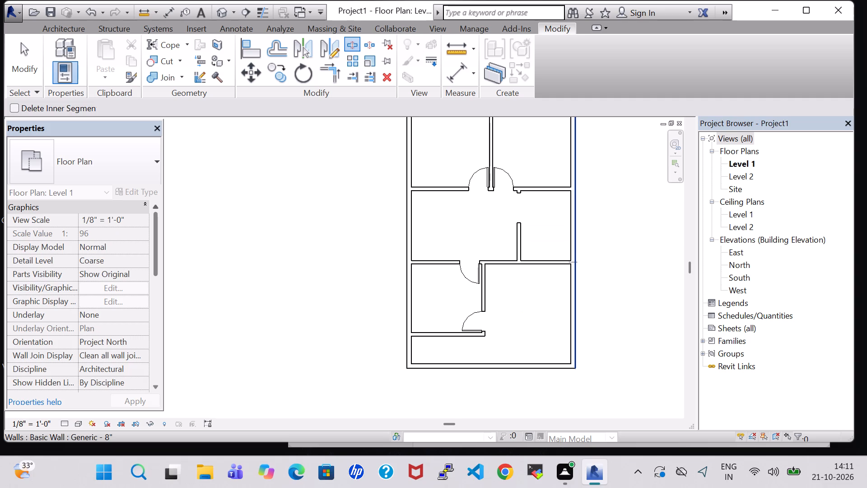
{"action": "left_click", "coordinate": [579, 266]}
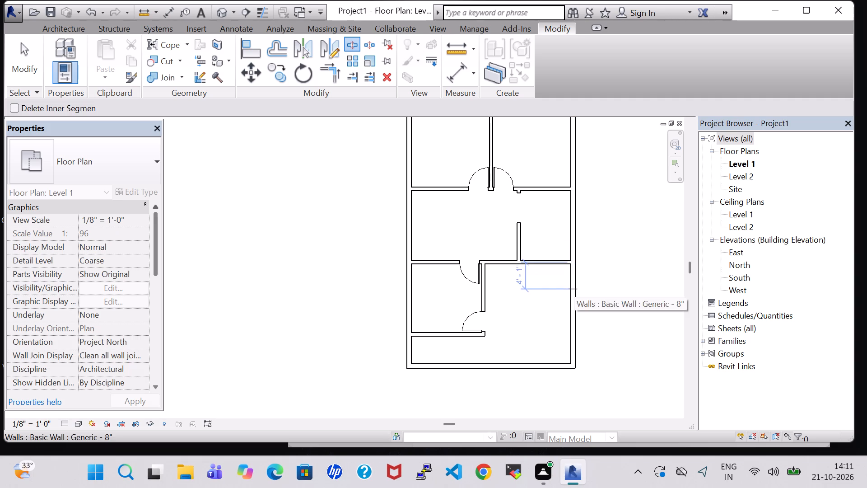
{"action": "left_click", "coordinate": [408, 334]}
{"action": "key", "text": "Escape"}
{"action": "key", "text": "Escape"}
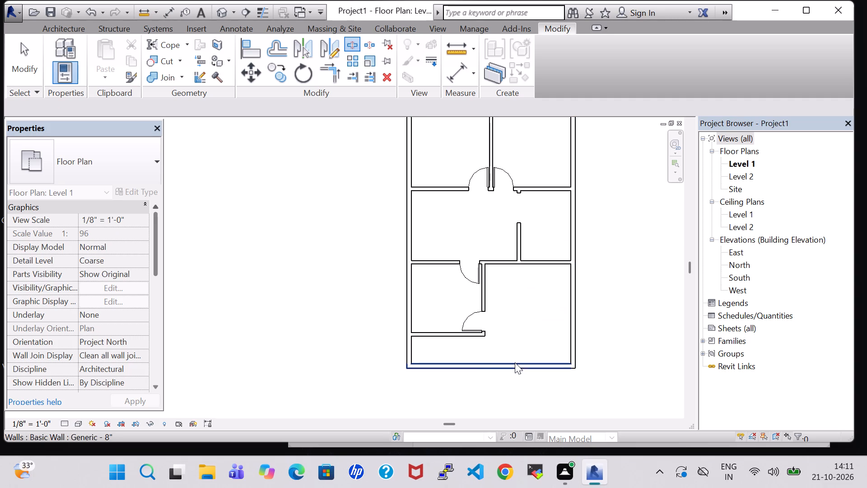
{"action": "left_click", "coordinate": [472, 361]}
{"action": "left_click", "coordinate": [406, 350]}
{"action": "left_click", "coordinate": [626, 346]}
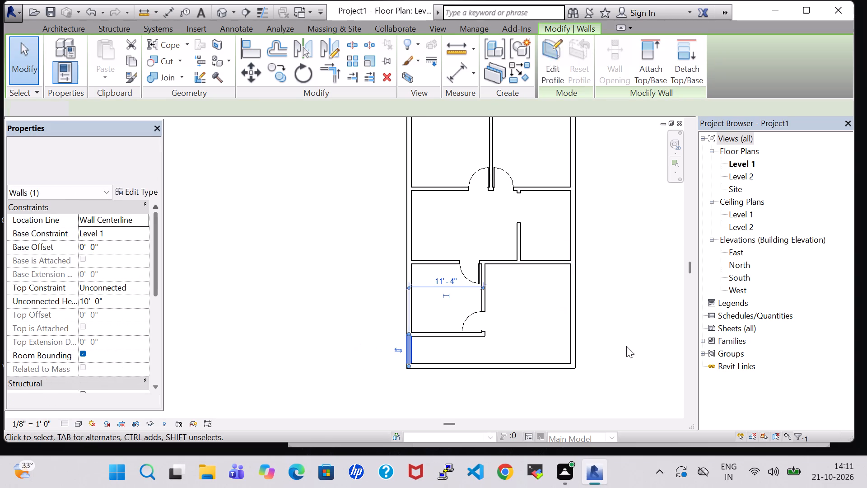
Set the unconnected height of the right exterior wall's lower segment to 2' 0".
{"action": "left_click", "coordinate": [575, 317]}
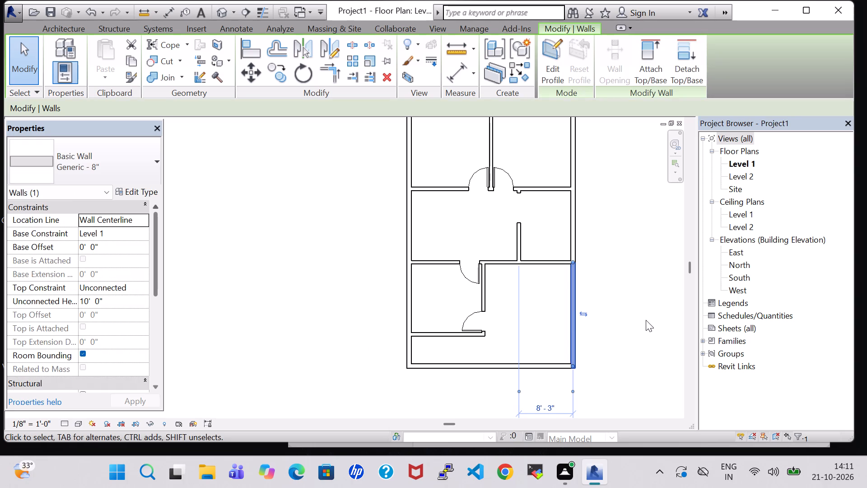
{"action": "left_click", "coordinate": [646, 320]}
{"action": "left_click", "coordinate": [577, 314]}
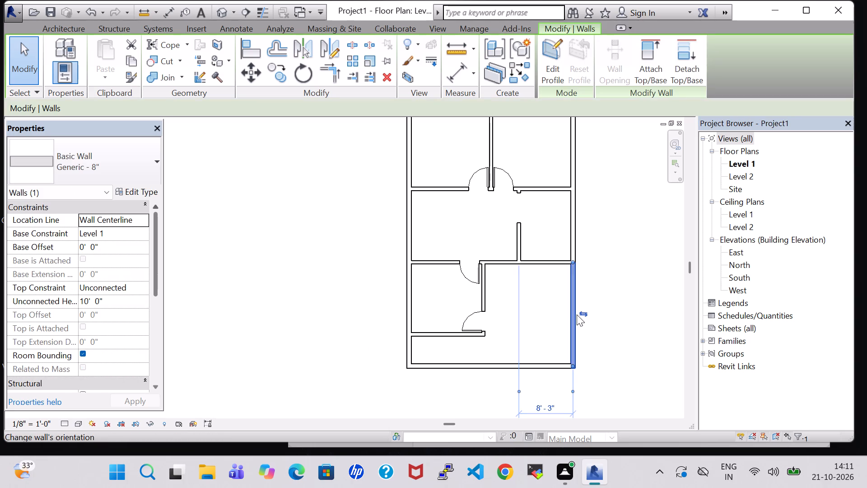
{"action": "double_click", "coordinate": [86, 300]}
{"action": "key", "text": "BackSpace"}
{"action": "key", "text": "BackSpace"}
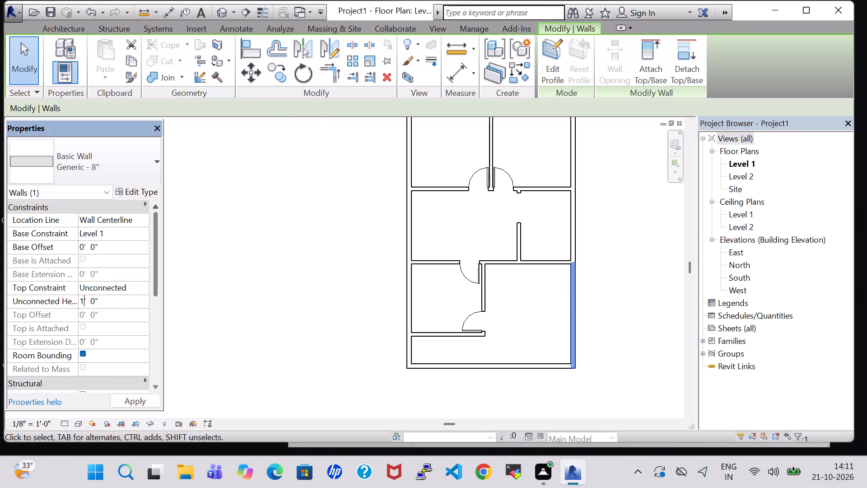
{"action": "key", "text": "2"}
{"action": "left_click", "coordinate": [127, 399]}
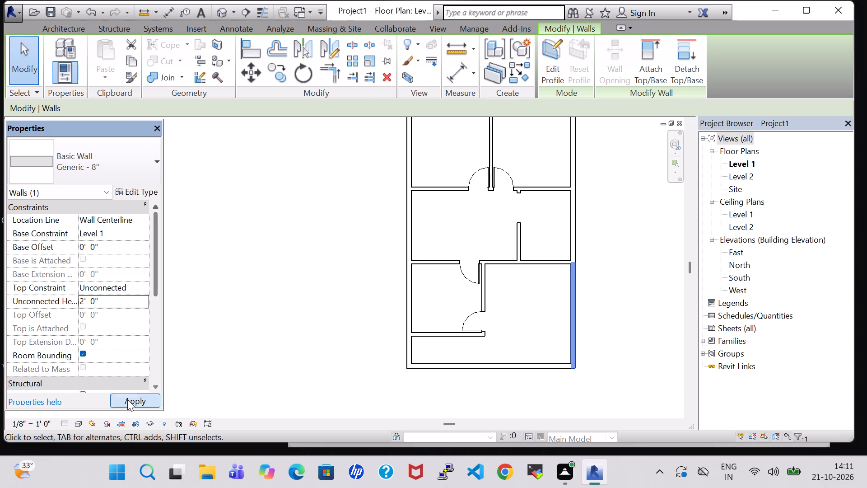
{"action": "left_click", "coordinate": [646, 291]}
Set the unconnected height of the bottom exterior wall to 2' 0".
{"action": "left_click", "coordinate": [539, 366]}
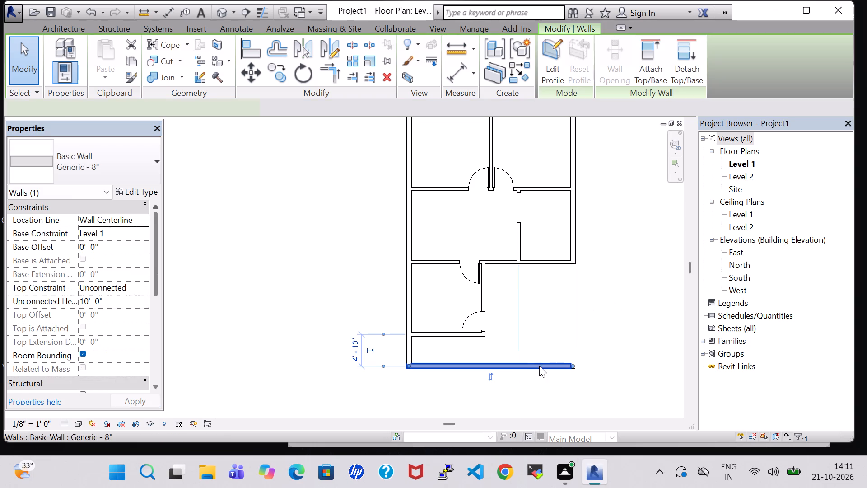
{"action": "double_click", "coordinate": [88, 303]}
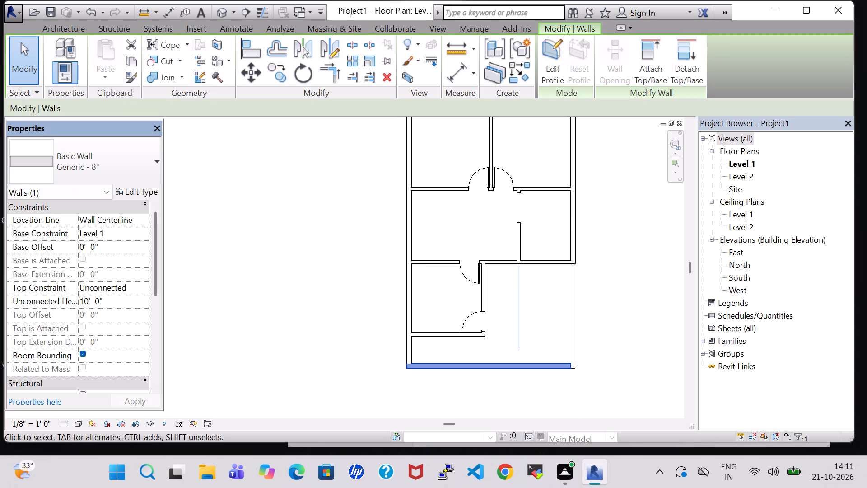
{"action": "key", "text": "BackSpace"}
{"action": "key", "text": "BackSpace"}
{"action": "key", "text": "2"}
{"action": "left_click", "coordinate": [148, 395]}
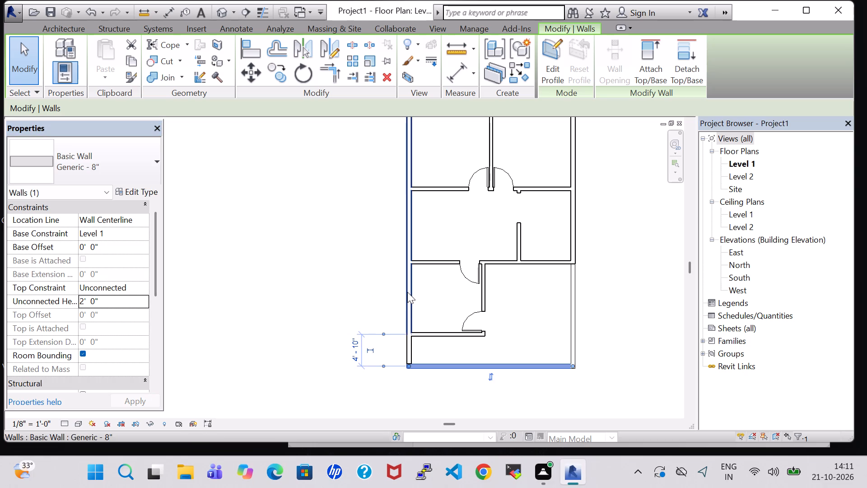
Set the unconnected height of the left exterior wall's short lower segment to 2' 0".
{"action": "left_click", "coordinate": [405, 352]}
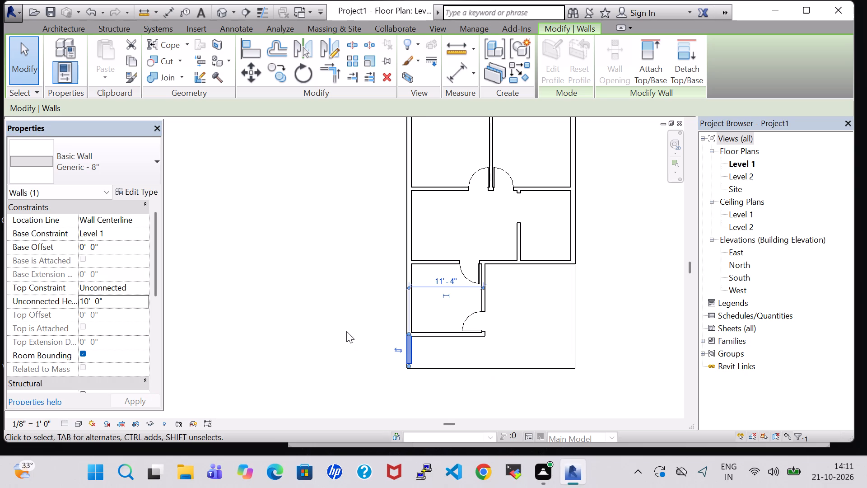
{"action": "left_click", "coordinate": [89, 305]}
{"action": "key", "text": "BackSpace"}
{"action": "key", "text": "BackSpace"}
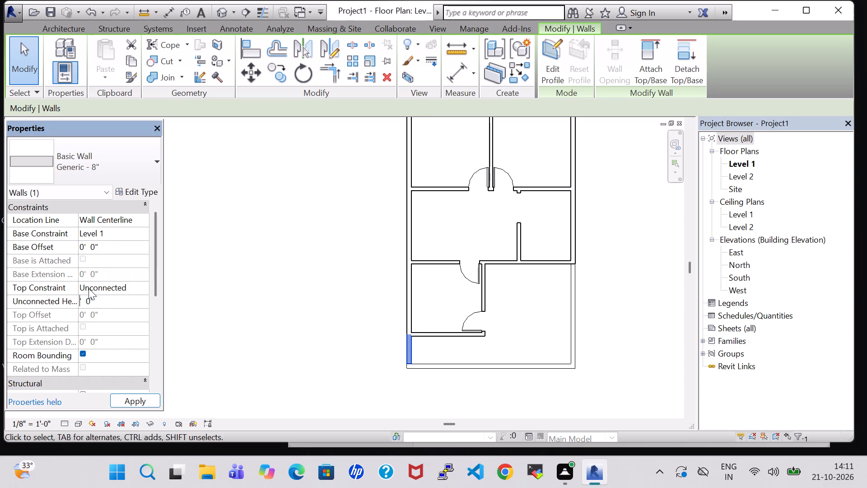
{"action": "key", "text": "2"}
{"action": "left_click", "coordinate": [146, 400]}
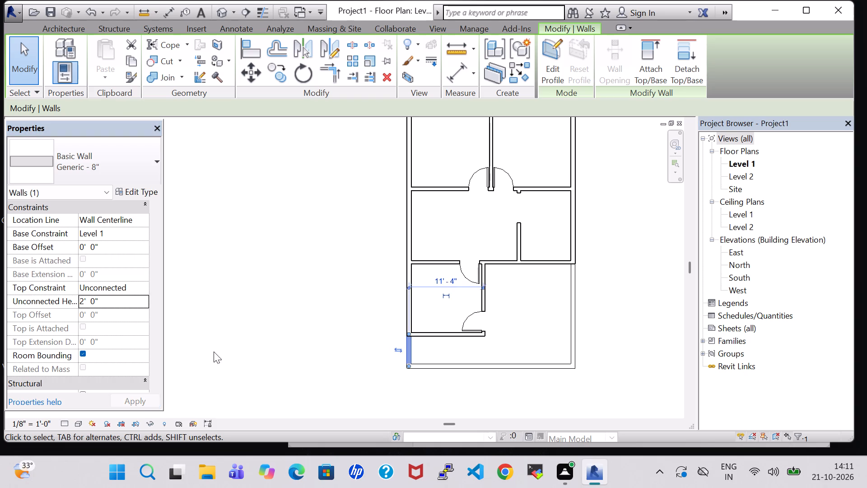
{"action": "left_click", "coordinate": [245, 352]}
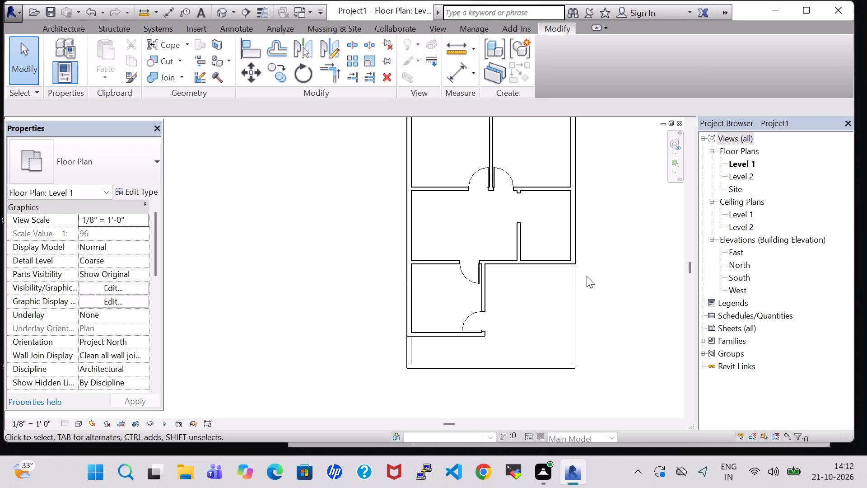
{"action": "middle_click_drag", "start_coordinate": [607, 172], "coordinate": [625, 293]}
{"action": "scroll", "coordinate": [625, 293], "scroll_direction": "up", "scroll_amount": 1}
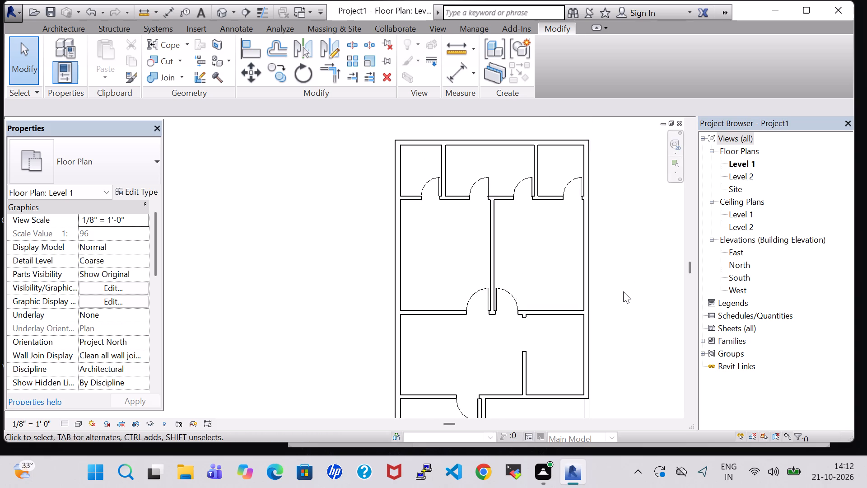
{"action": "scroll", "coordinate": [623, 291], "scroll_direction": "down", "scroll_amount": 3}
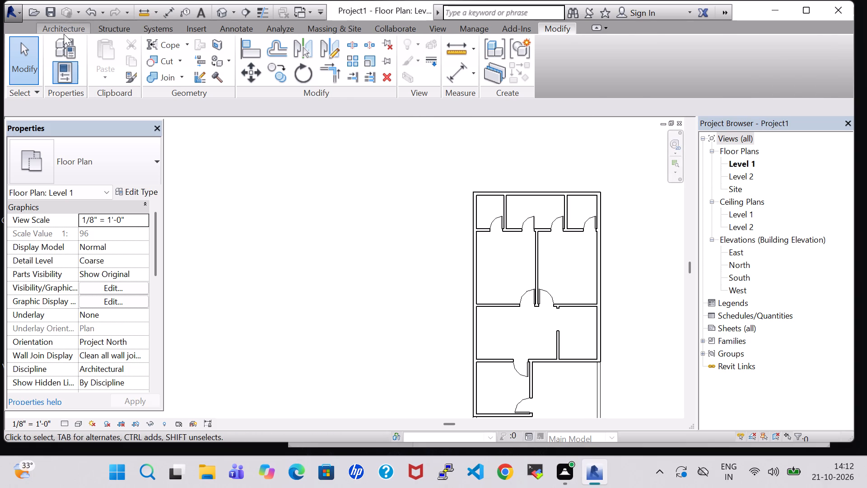
Start the Window tool and load the Casement 3x3 with Trim family from the Windows library folder.
{"action": "left_click", "coordinate": [64, 34]}
{"action": "left_click", "coordinate": [127, 47]}
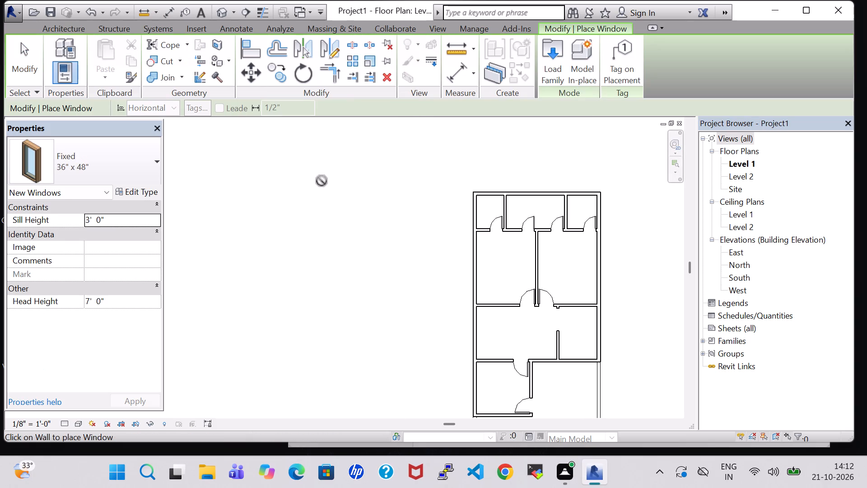
{"action": "left_click", "coordinate": [545, 68]}
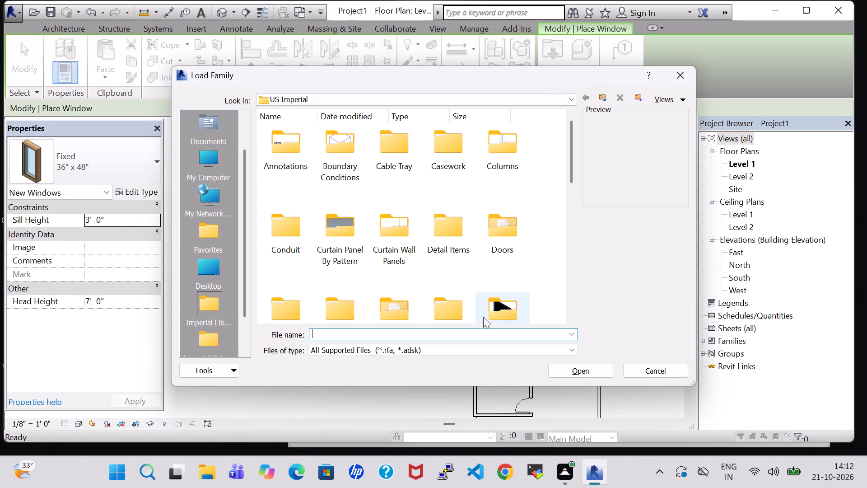
{"action": "left_click", "coordinate": [499, 314]}
{"action": "key", "text": "w"}
{"action": "double_click", "coordinate": [381, 280]}
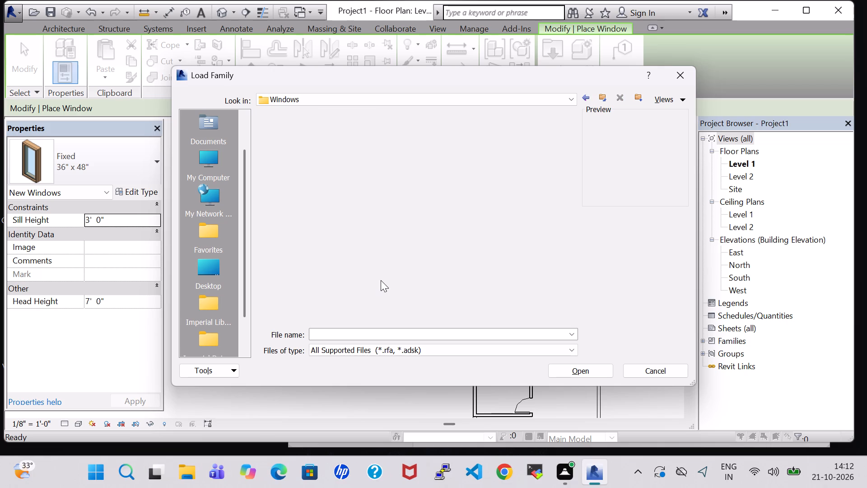
{"action": "left_click", "coordinate": [384, 152]}
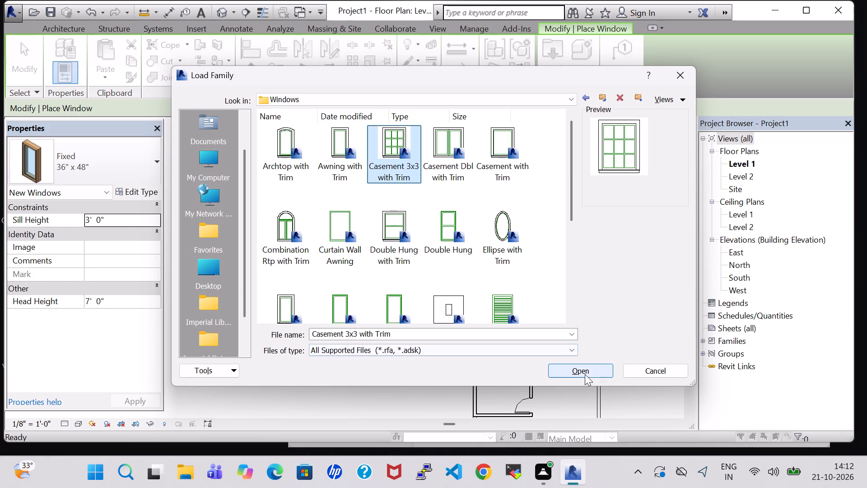
{"action": "left_click", "coordinate": [585, 373]}
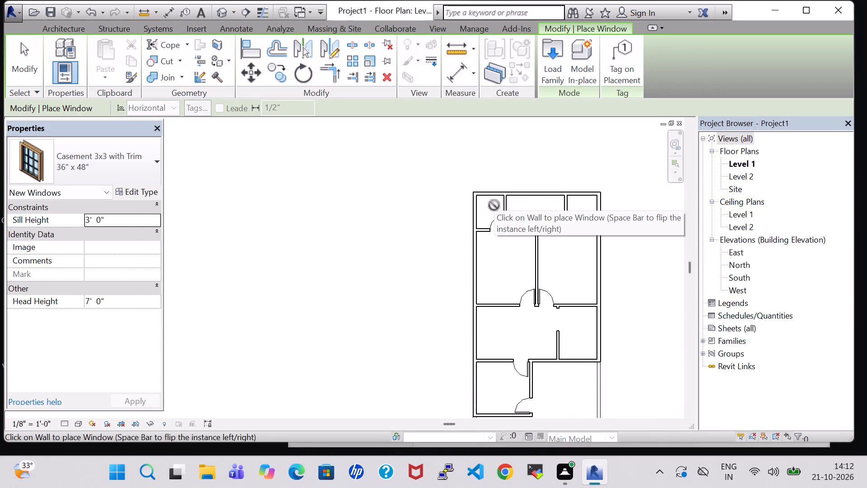
Place four 36" x 48" casement windows in the left and right exterior walls, centred along the two bedrooms and the middle rooms below.
{"action": "left_click", "coordinate": [474, 269]}
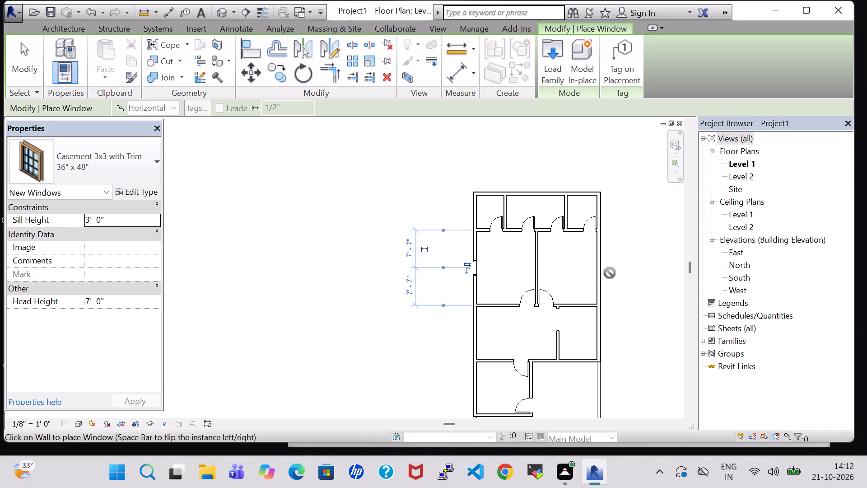
{"action": "left_click", "coordinate": [602, 263]}
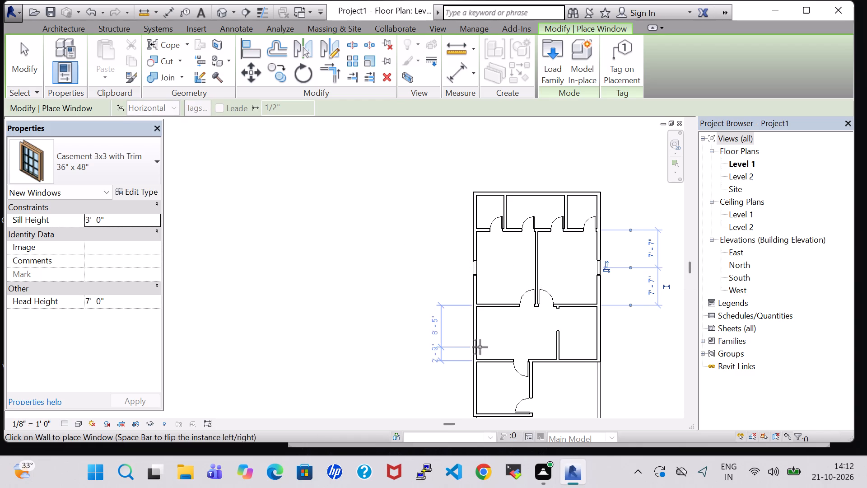
{"action": "left_click", "coordinate": [471, 333]}
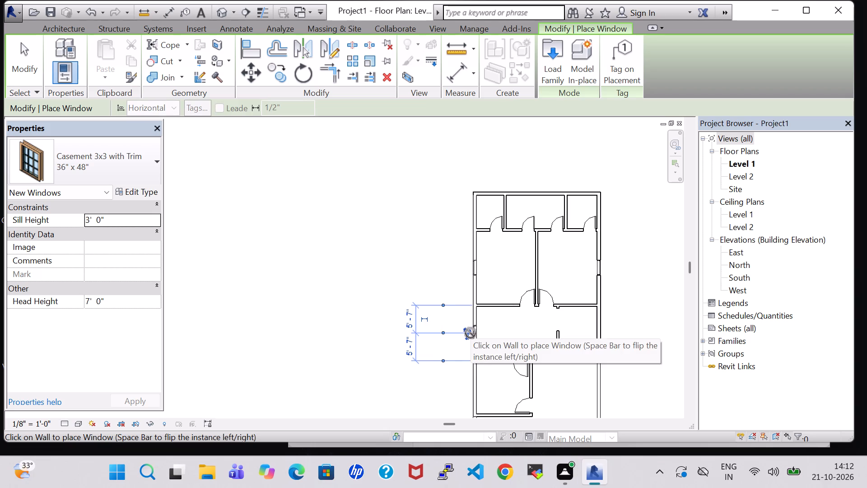
{"action": "left_click", "coordinate": [601, 331]}
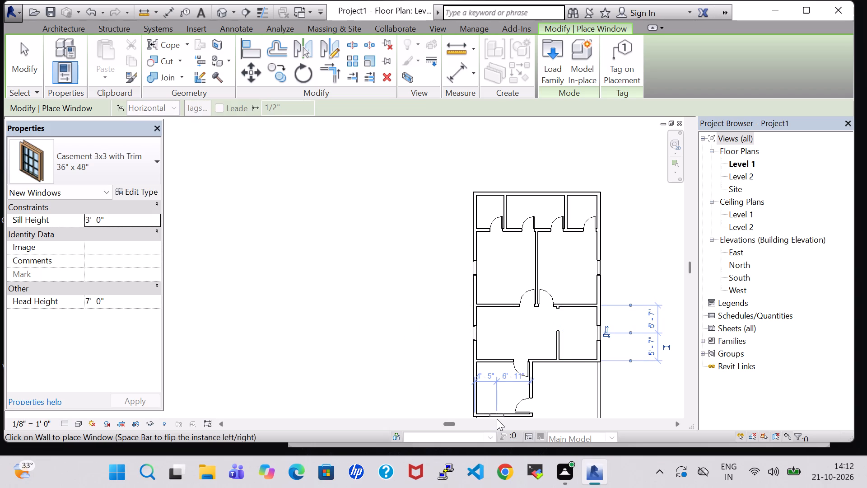
Place 36" x 48" casement windows in the lower-left room: bottom wall about 4'-7" from the left corner, left wall about 4'-3" below the upper partition.
{"action": "left_click", "coordinate": [501, 419]}
{"action": "scroll", "coordinate": [495, 330], "scroll_direction": "down", "scroll_amount": 2}
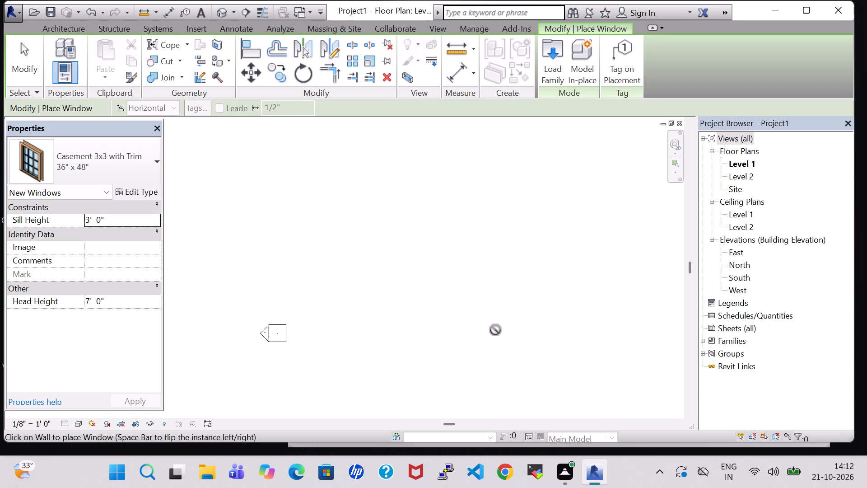
{"action": "scroll", "coordinate": [495, 330], "scroll_direction": "down", "scroll_amount": 6}
{"action": "scroll", "coordinate": [274, 378], "scroll_direction": "up", "scroll_amount": 6}
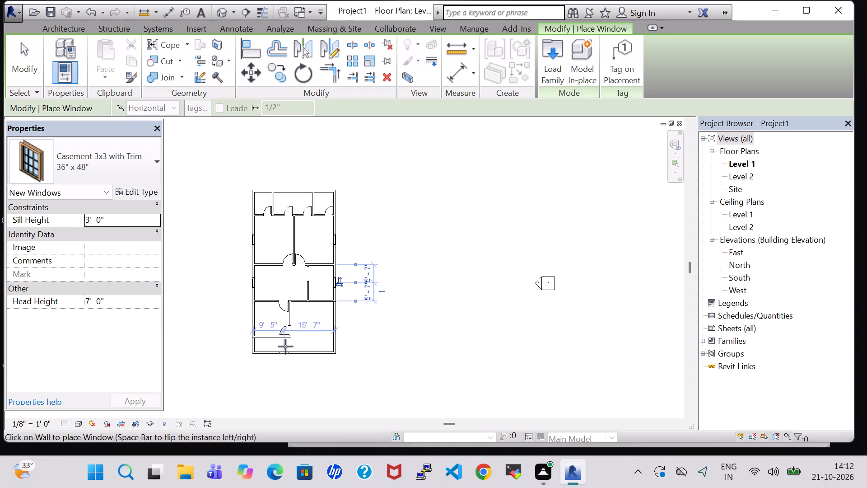
{"action": "scroll", "coordinate": [285, 347], "scroll_direction": "up", "scroll_amount": 2}
{"action": "scroll", "coordinate": [316, 343], "scroll_direction": "down", "scroll_amount": 13}
{"action": "middle_click_drag", "start_coordinate": [432, 339], "coordinate": [447, 259]}
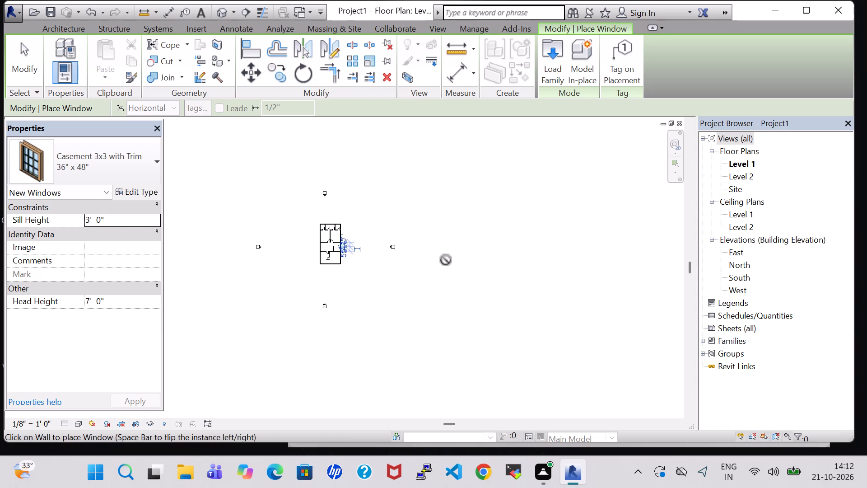
{"action": "scroll", "coordinate": [354, 284], "scroll_direction": "up", "scroll_amount": 12}
{"action": "middle_click_drag", "start_coordinate": [240, 244], "coordinate": [456, 343]}
{"action": "scroll", "coordinate": [456, 343], "scroll_direction": "up", "scroll_amount": 1}
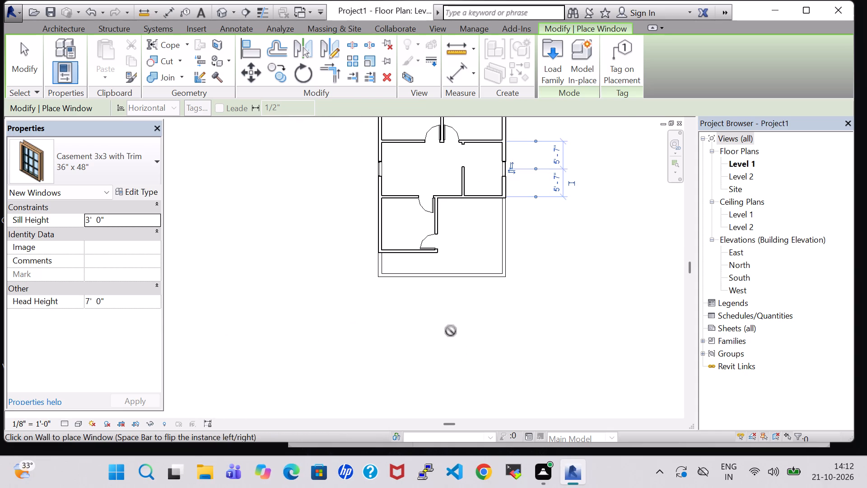
{"action": "scroll", "coordinate": [404, 249], "scroll_direction": "up", "scroll_amount": 7}
{"action": "left_click", "coordinate": [401, 259]}
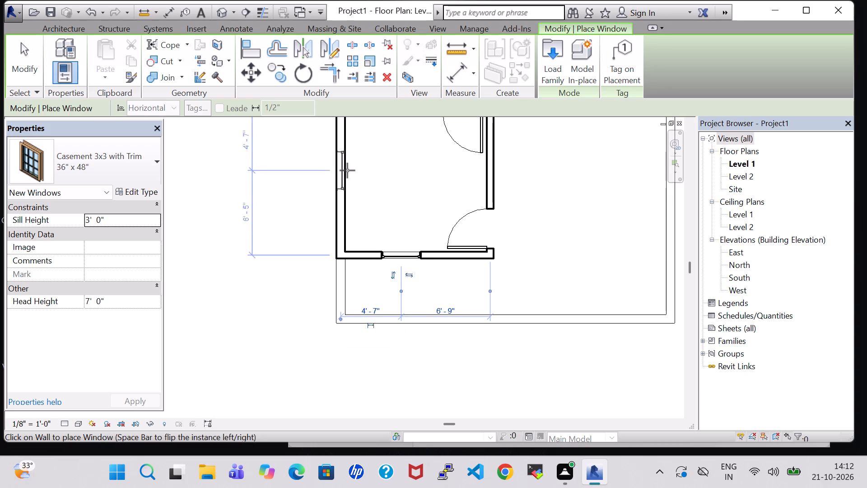
{"action": "left_click", "coordinate": [333, 166]}
{"action": "scroll", "coordinate": [333, 166], "scroll_direction": "down", "scroll_amount": 8}
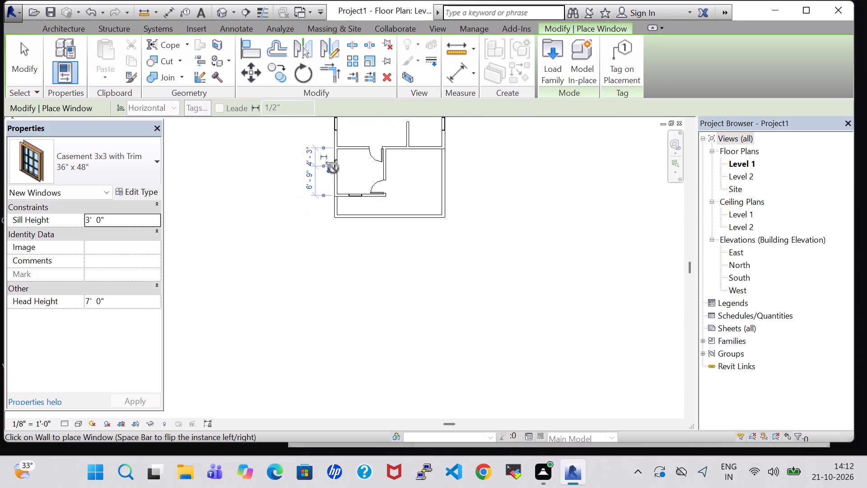
{"action": "scroll", "coordinate": [333, 168], "scroll_direction": "down", "scroll_amount": 2}
{"action": "middle_click_drag", "start_coordinate": [361, 247], "coordinate": [400, 394]}
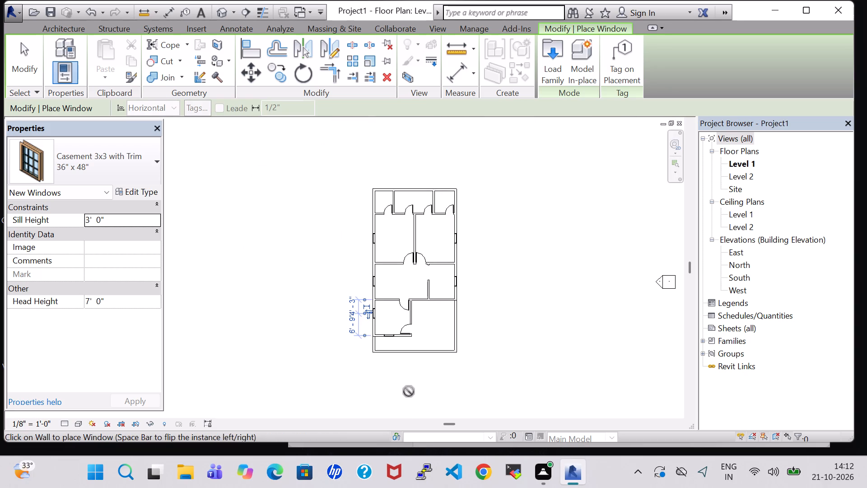
{"action": "key", "text": "Escape"}
{"action": "key", "text": "Escape"}
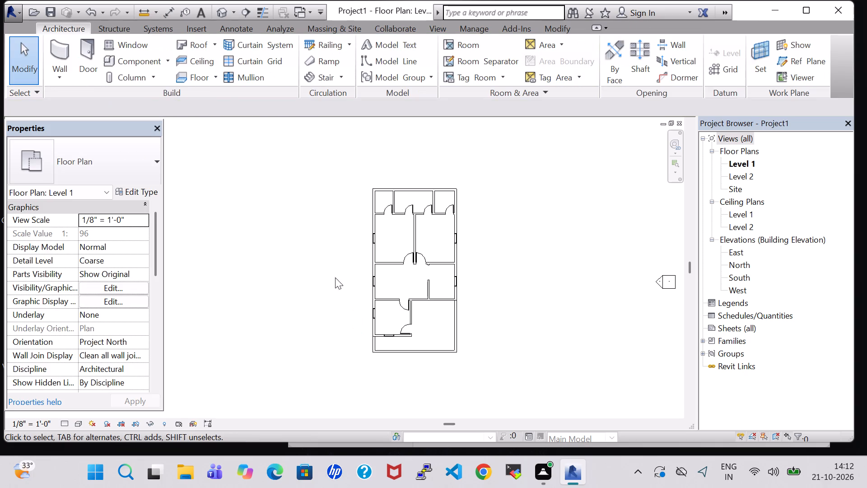
Restart the Window tool and load the Transom with Trim family from the Windows library folder.
{"action": "left_click", "coordinate": [119, 48]}
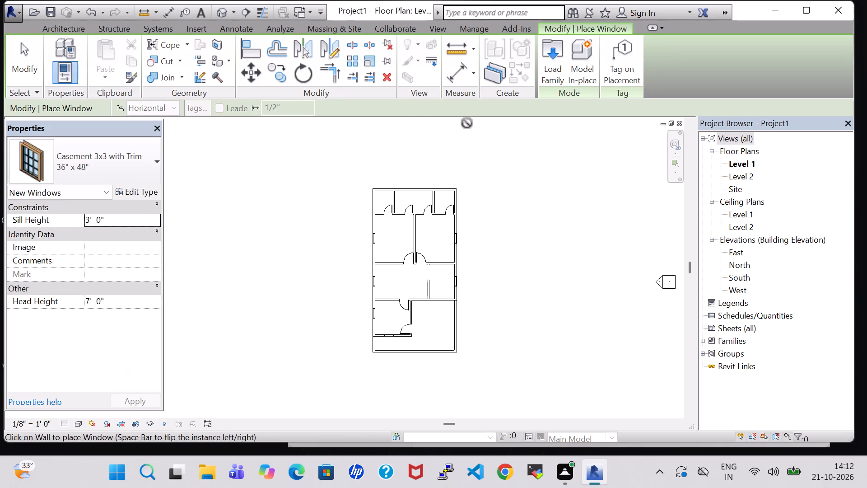
{"action": "left_click", "coordinate": [552, 69]}
{"action": "left_click", "coordinate": [512, 302]}
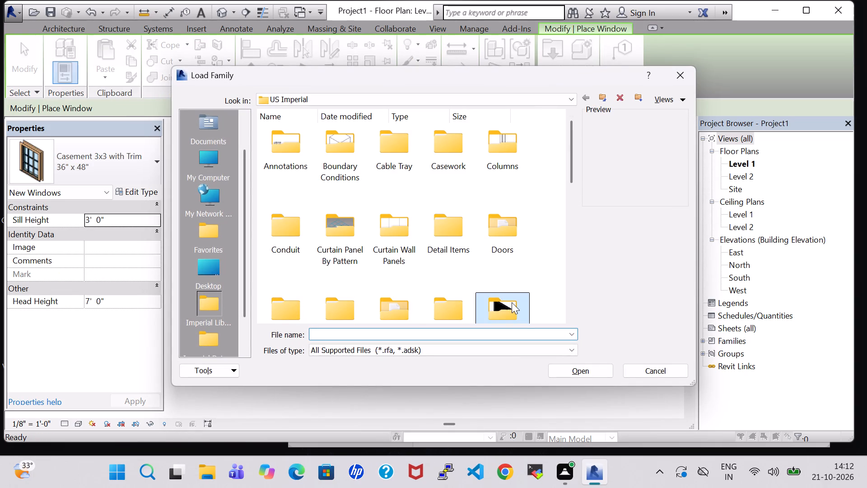
{"action": "key", "text": "w"}
{"action": "double_click", "coordinate": [401, 291]}
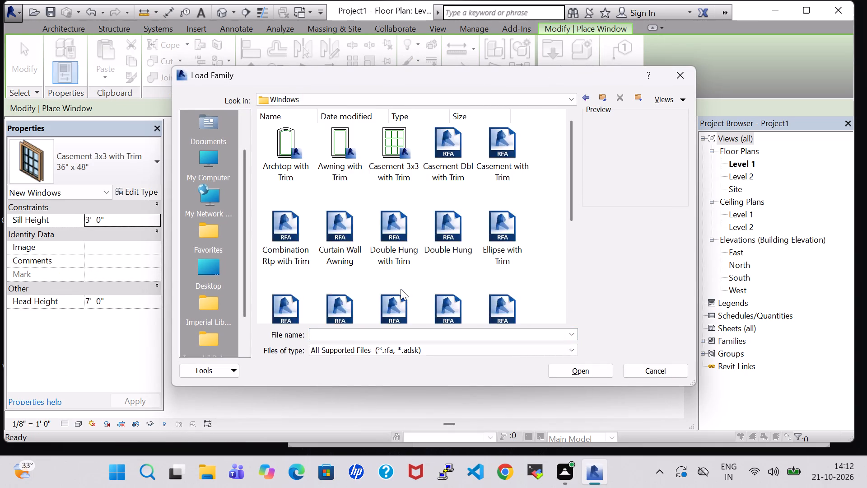
{"action": "scroll", "coordinate": [450, 290], "scroll_direction": "down", "scroll_amount": 1}
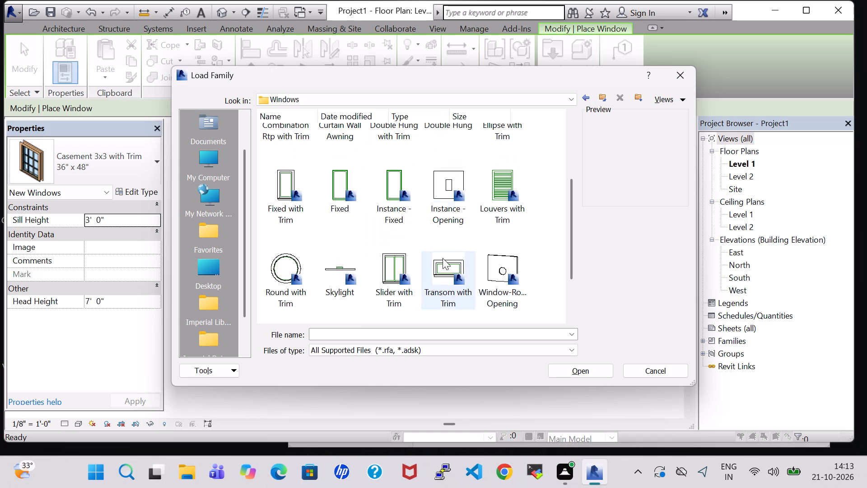
{"action": "left_click", "coordinate": [443, 258]}
{"action": "left_click", "coordinate": [577, 370]}
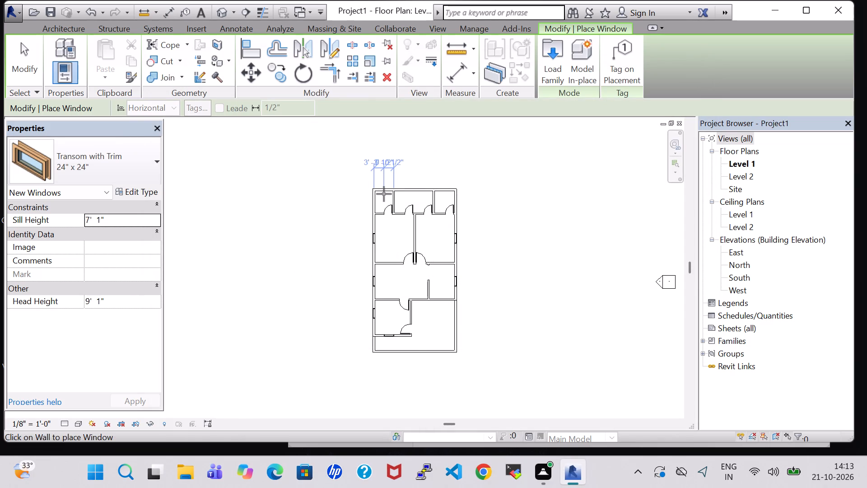
Place 24" x 24" transom windows in the top exterior wall, centred on the small upper-left and upper-right rooms.
{"action": "scroll", "coordinate": [384, 194], "scroll_direction": "up", "scroll_amount": 8}
{"action": "left_click", "coordinate": [382, 181]}
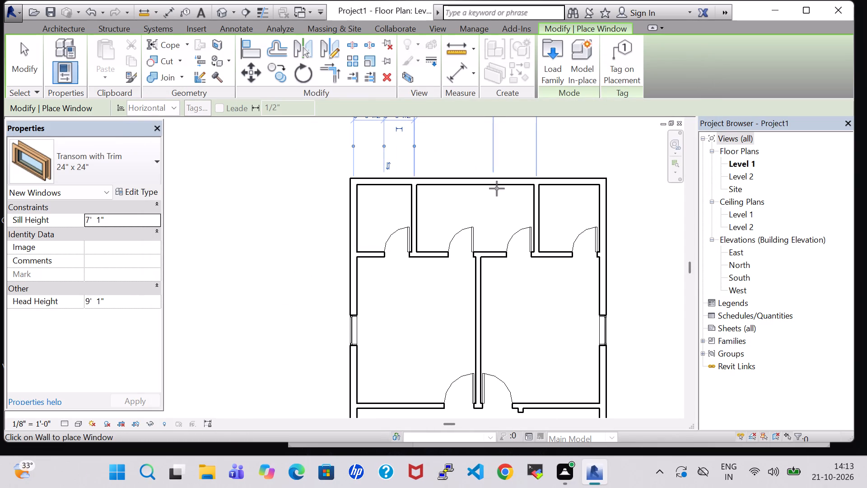
{"action": "left_click", "coordinate": [575, 182]}
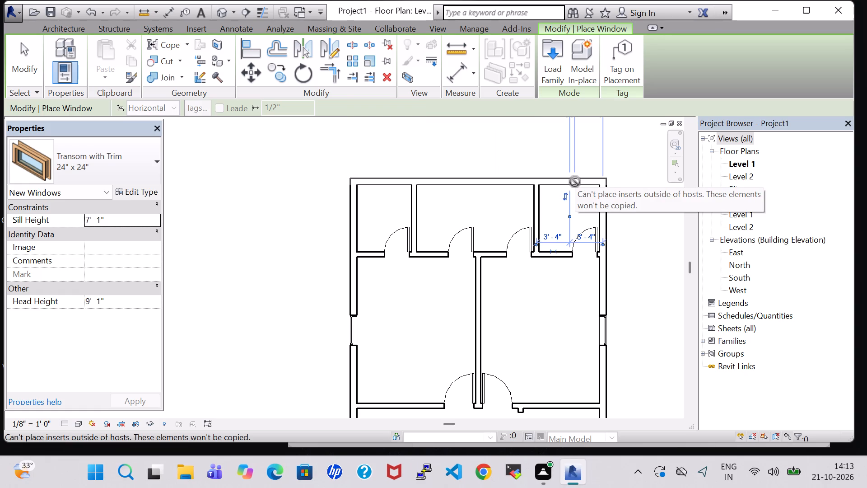
{"action": "key", "text": "Escape"}
{"action": "key", "text": "Escape"}
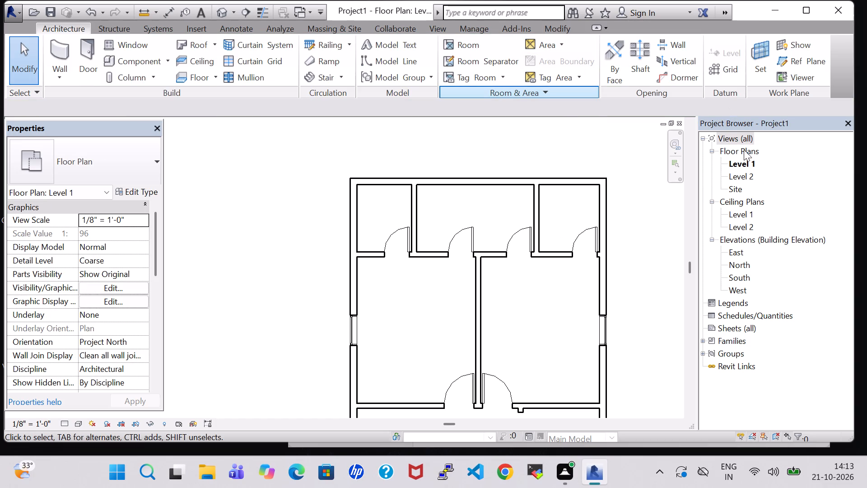
Open the default 3D view and set its visual style to Realistic.
{"action": "double_click", "coordinate": [753, 165]}
{"action": "scroll", "coordinate": [582, 201], "scroll_direction": "down", "scroll_amount": 2}
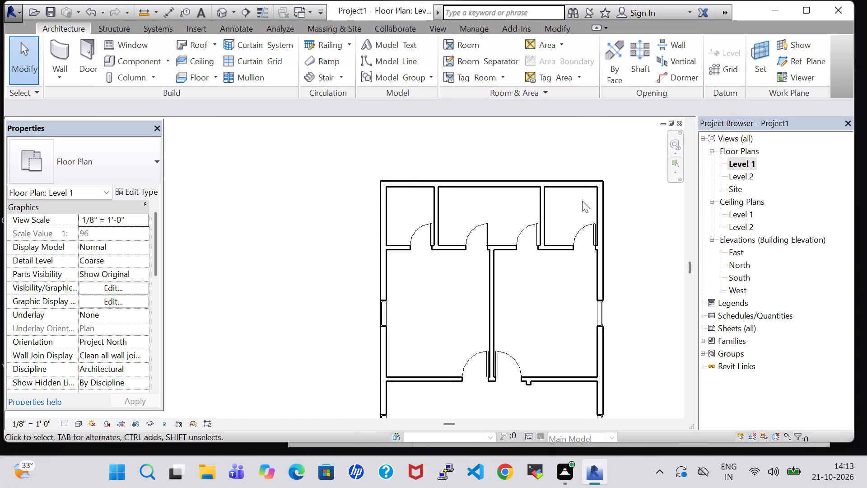
{"action": "scroll", "coordinate": [582, 201], "scroll_direction": "down", "scroll_amount": 2}
{"action": "left_click", "coordinate": [222, 13]}
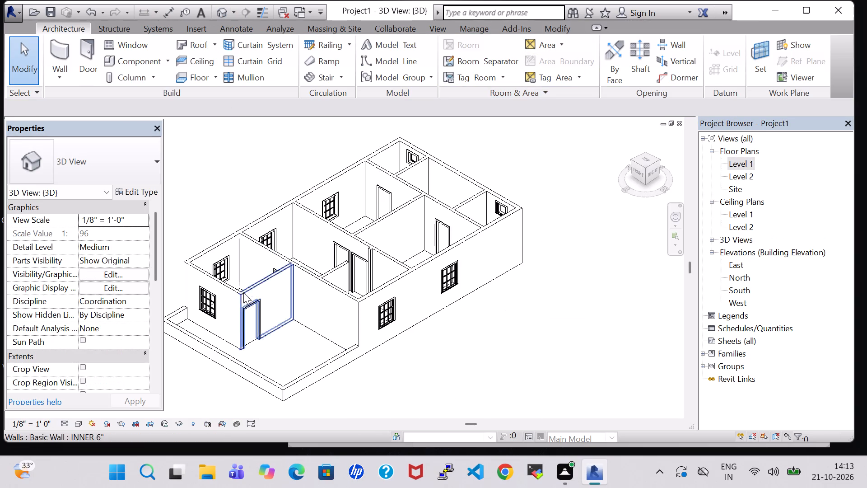
{"action": "left_click", "coordinate": [75, 422]}
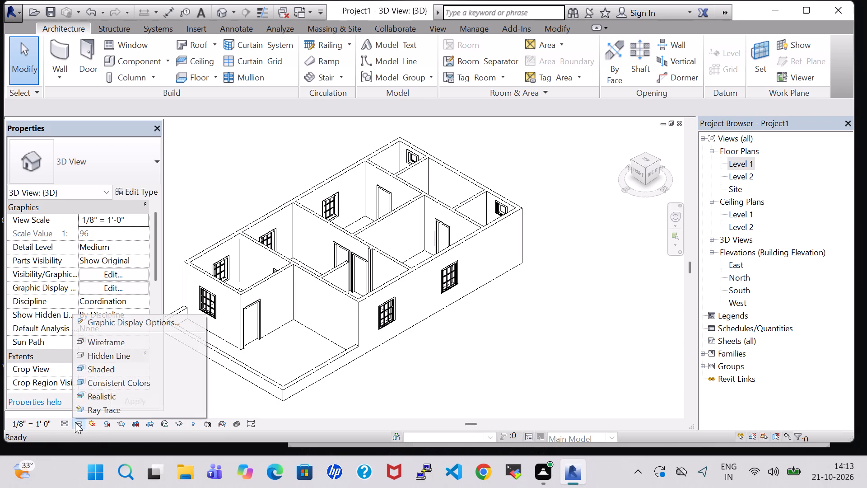
{"action": "left_click", "coordinate": [102, 397]}
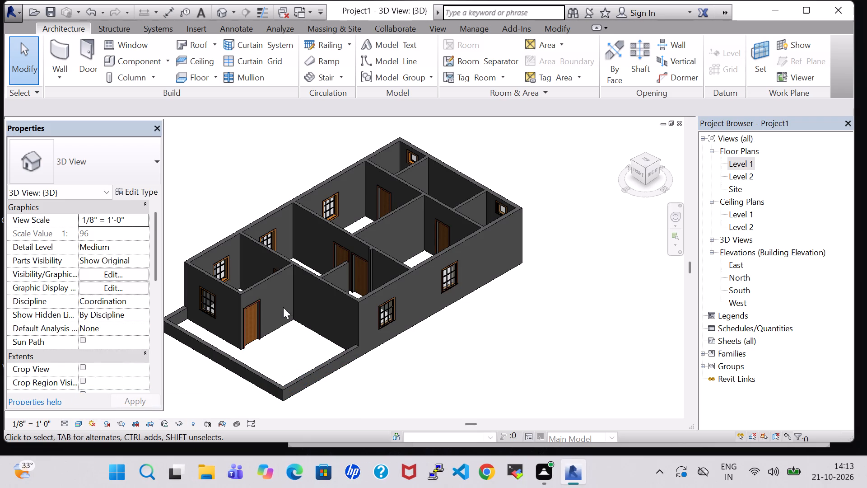
Examine the house's walls, doors and windows in 3D from the front and above.
{"action": "middle_click_drag", "start_coordinate": [218, 170], "coordinate": [317, 206], "text": "shift"}
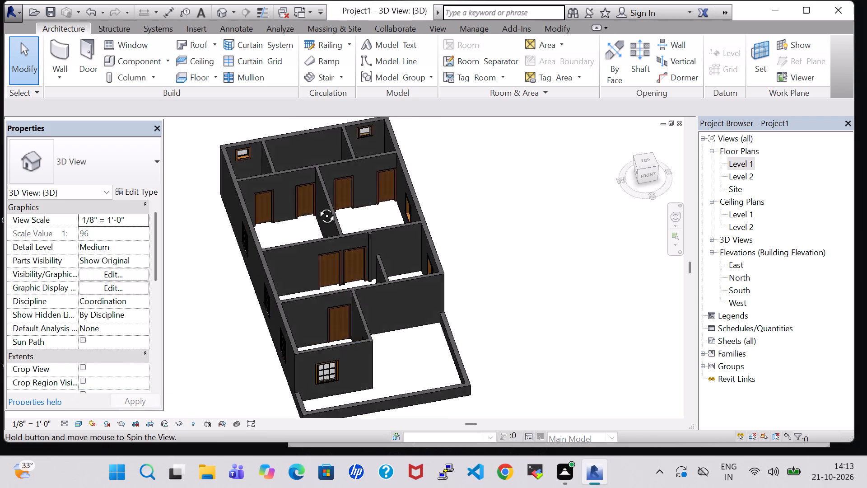
{"action": "middle_click_drag", "start_coordinate": [317, 206], "coordinate": [312, 179], "text": "shift"}
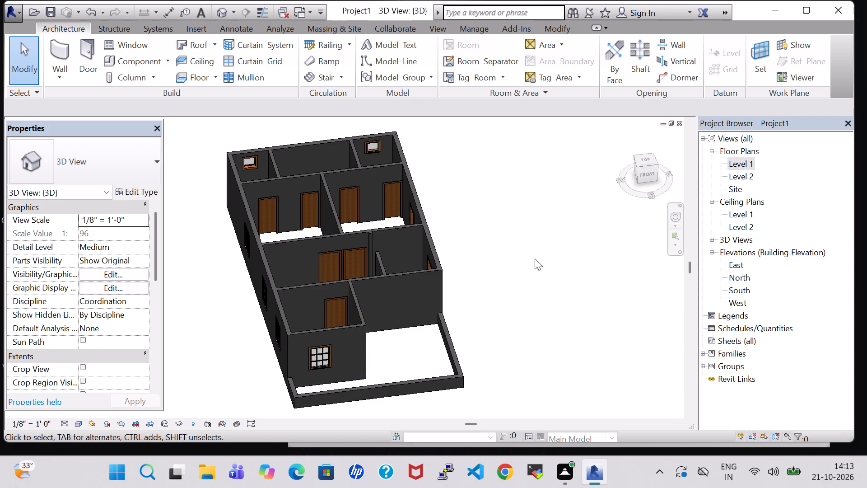
{"action": "middle_click_drag", "start_coordinate": [531, 258], "coordinate": [507, 237], "text": "shift"}
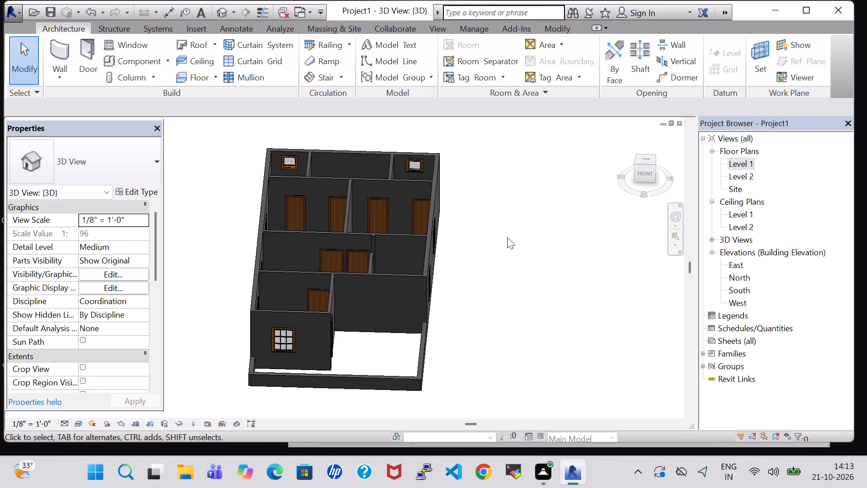
{"action": "scroll", "coordinate": [502, 238], "scroll_direction": "up", "scroll_amount": 3}
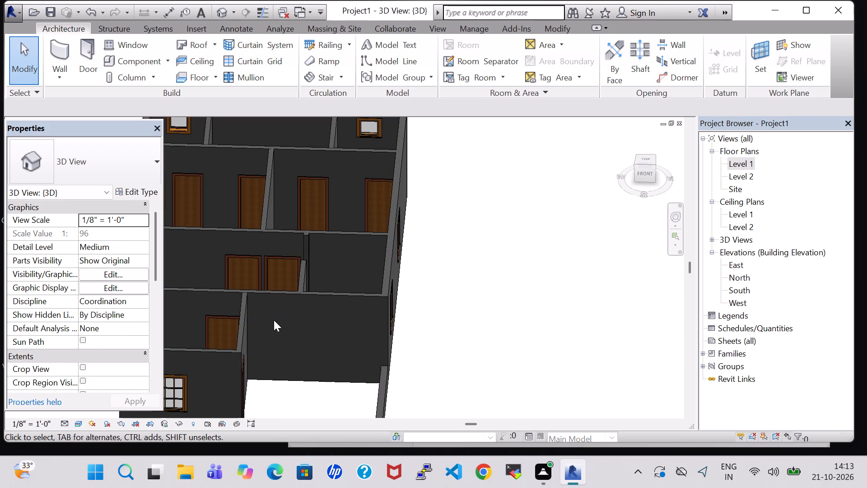
{"action": "scroll", "coordinate": [274, 320], "scroll_direction": "down", "scroll_amount": 3}
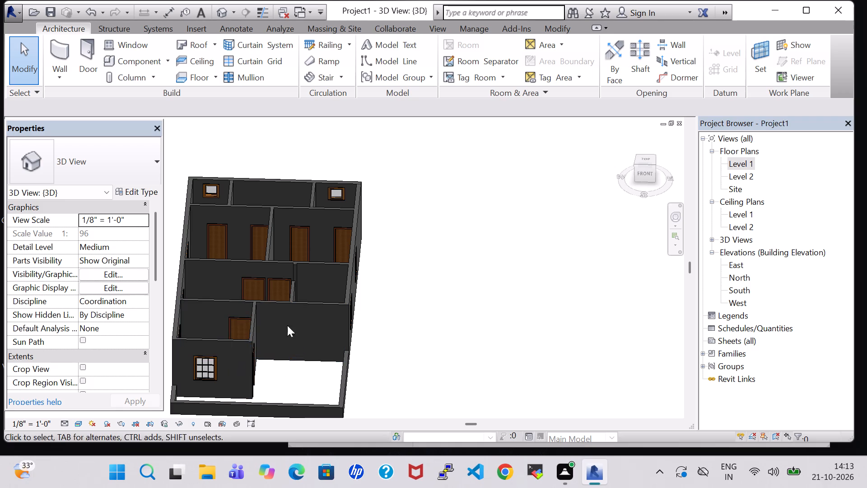
{"action": "middle_click_drag", "start_coordinate": [399, 261], "coordinate": [401, 303], "text": "shift"}
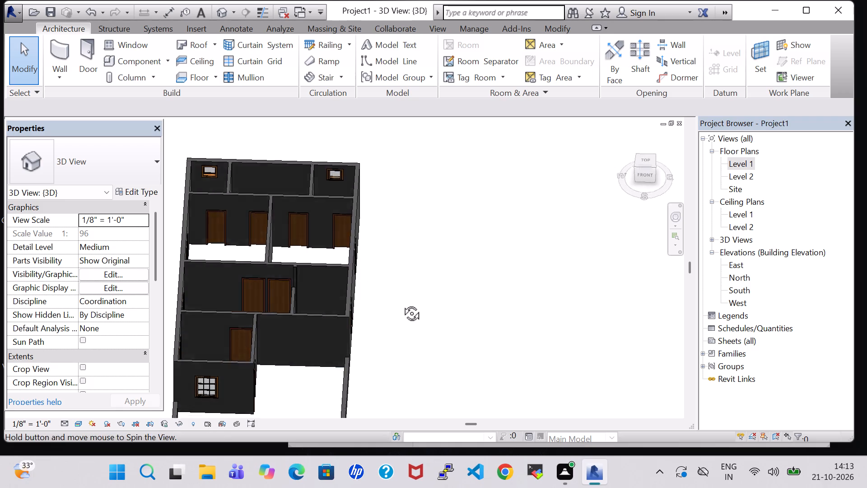
In the Level 1 plan, load the 60" x 80" Door-Exterior-Double-Full Glass-Wood_Clad family from the Residential doors library folder.
{"action": "middle_click_drag", "start_coordinate": [401, 303], "coordinate": [401, 319], "text": "shift"}
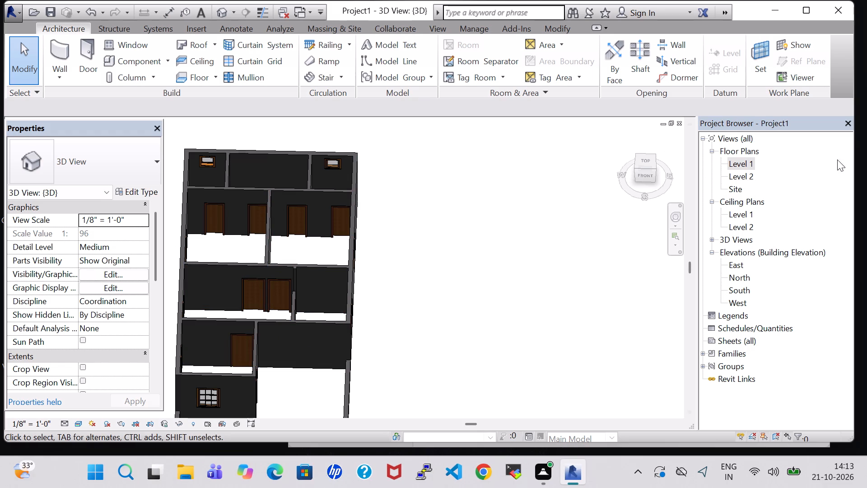
{"action": "double_click", "coordinate": [732, 162]}
{"action": "scroll", "coordinate": [390, 242], "scroll_direction": "down", "scroll_amount": 2}
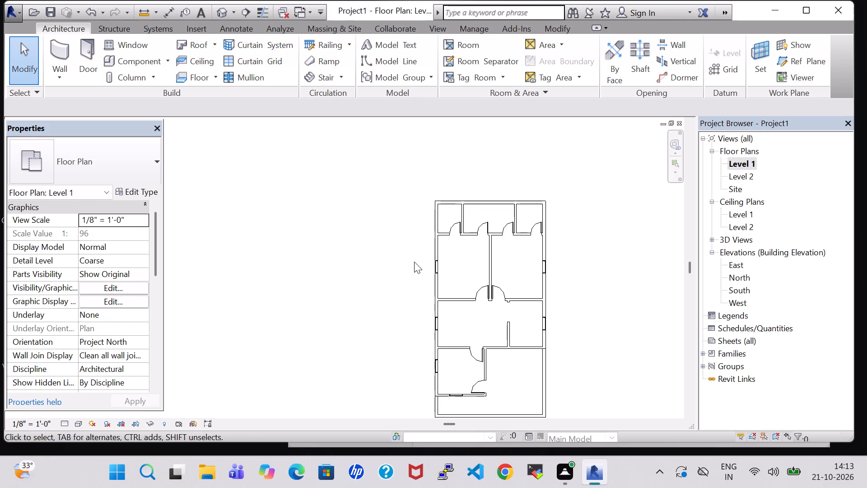
{"action": "left_click", "coordinate": [83, 46]}
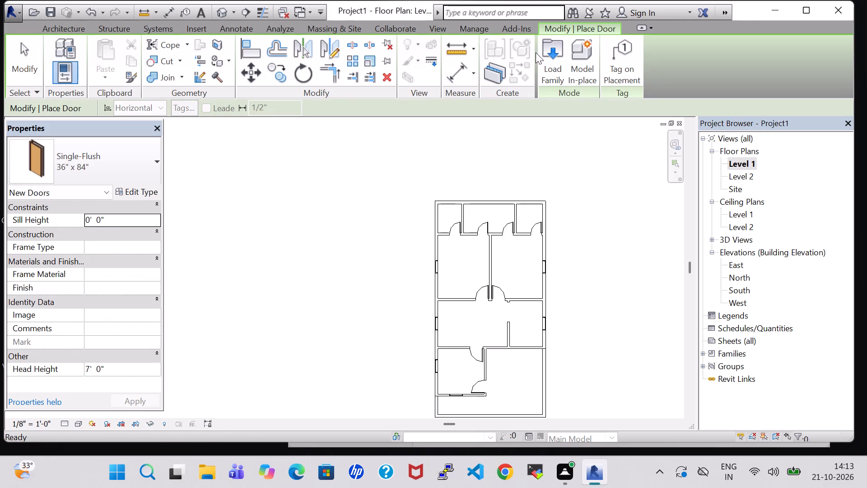
{"action": "left_click", "coordinate": [550, 52]}
{"action": "double_click", "coordinate": [493, 220]}
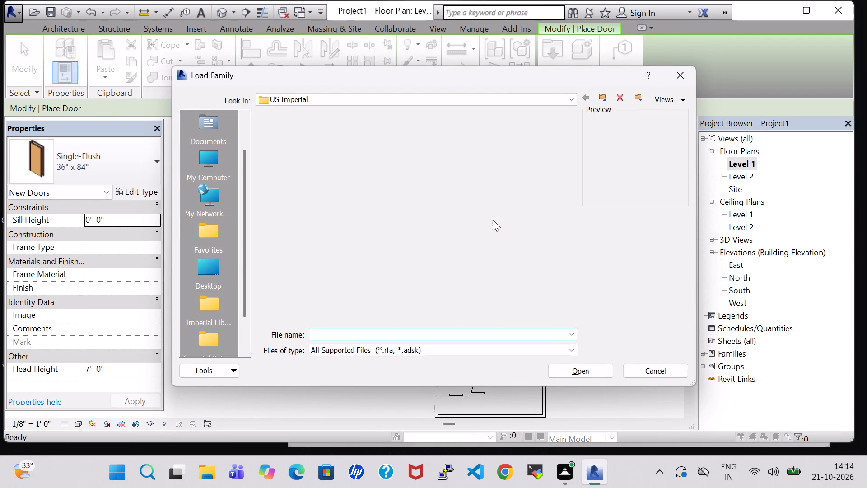
{"action": "double_click", "coordinate": [380, 160]}
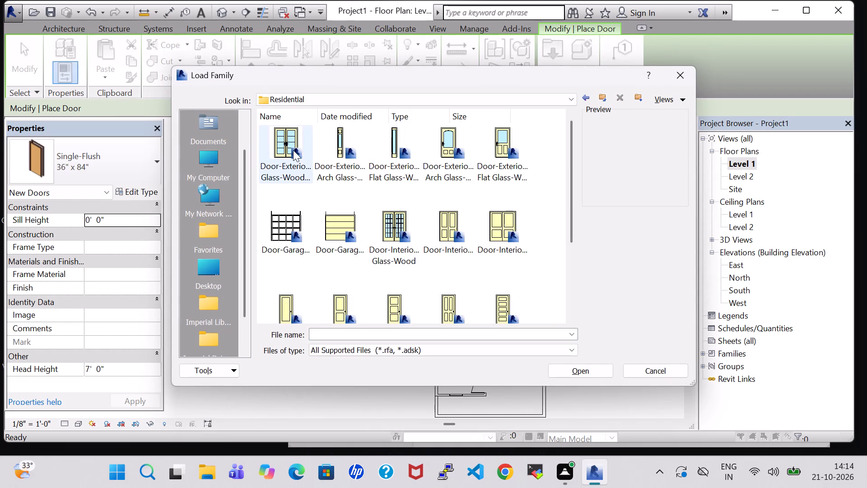
{"action": "left_click", "coordinate": [293, 150]}
{"action": "left_click", "coordinate": [583, 374]}
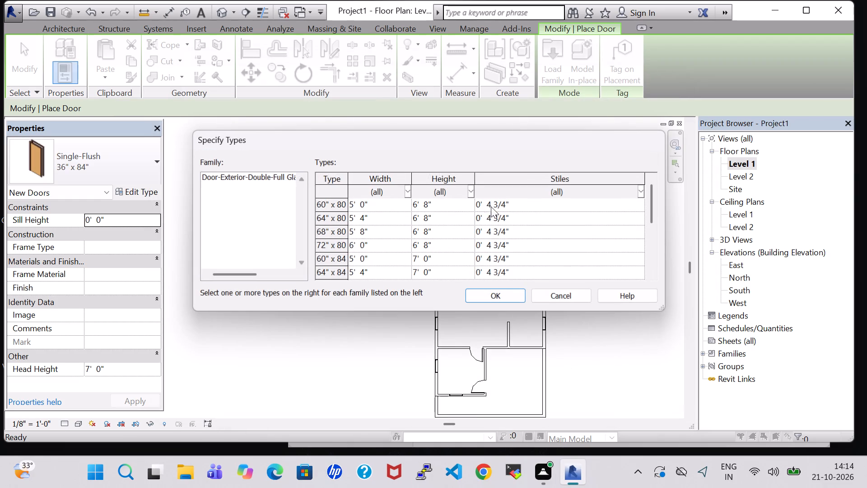
{"action": "left_click", "coordinate": [489, 289]}
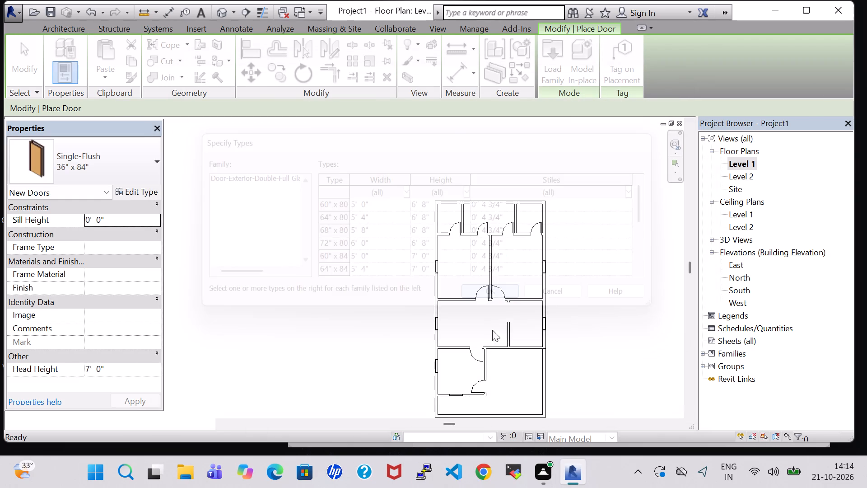
Place the 60" x 80" double glass door in the wall between the middle hall and open front area, beside the lower partition stub.
{"action": "scroll", "coordinate": [494, 341], "scroll_direction": "up", "scroll_amount": 7}
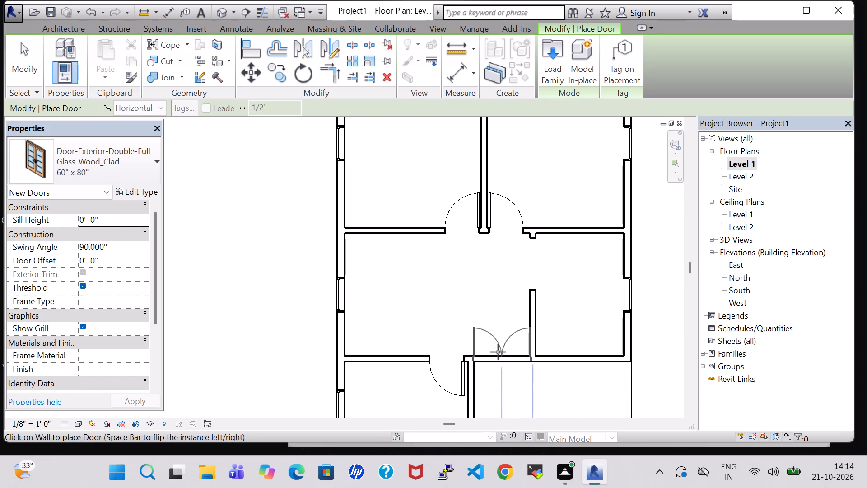
{"action": "left_click", "coordinate": [497, 352]}
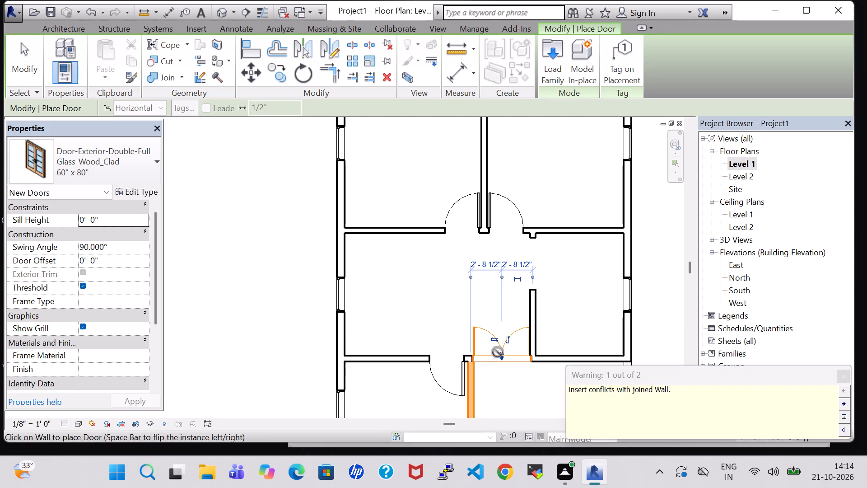
{"action": "left_click", "coordinate": [839, 374]}
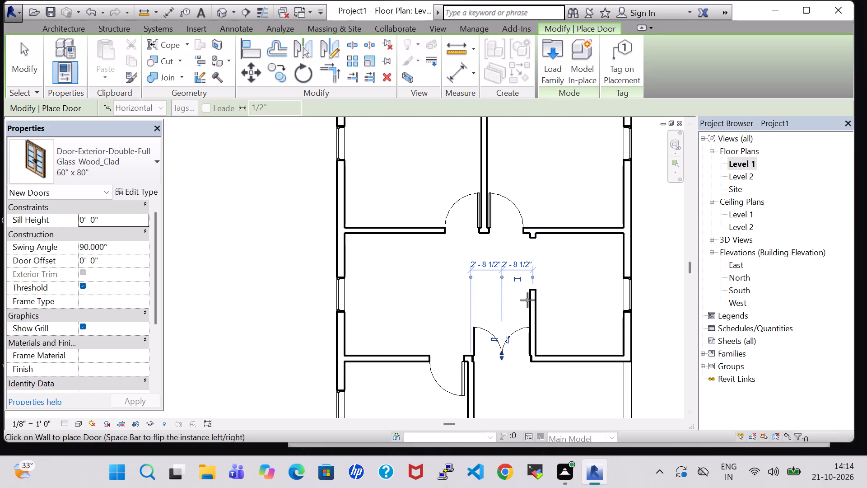
{"action": "key", "text": "Escape"}
{"action": "key", "text": "Escape"}
Shift the lower and upper partition stubs beside the middle-right room about 6" right, and the double door about 3" right.
{"action": "left_click", "coordinate": [531, 310]}
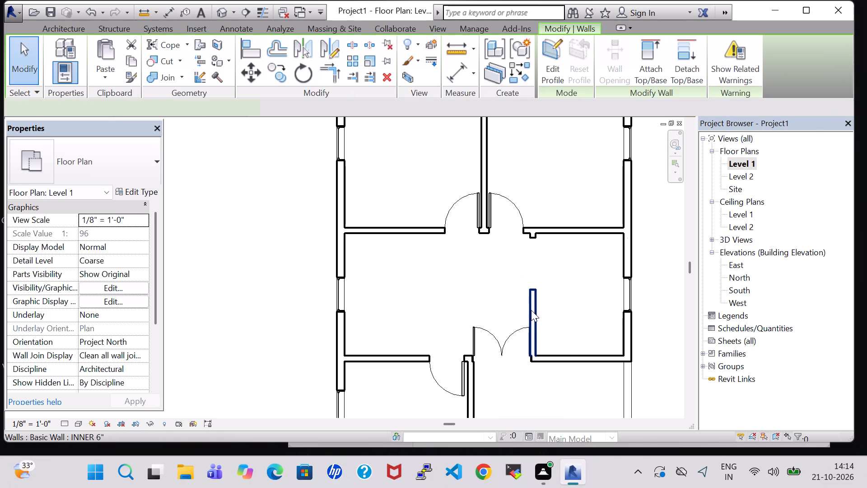
{"action": "key", "text": "Right"}
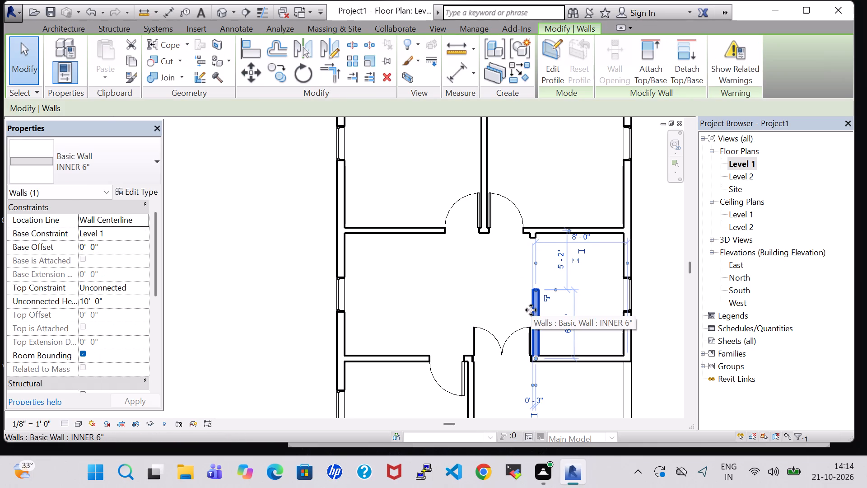
{"action": "key", "text": "Right"}
{"action": "left_click", "coordinate": [499, 345]}
{"action": "key", "text": "Right"}
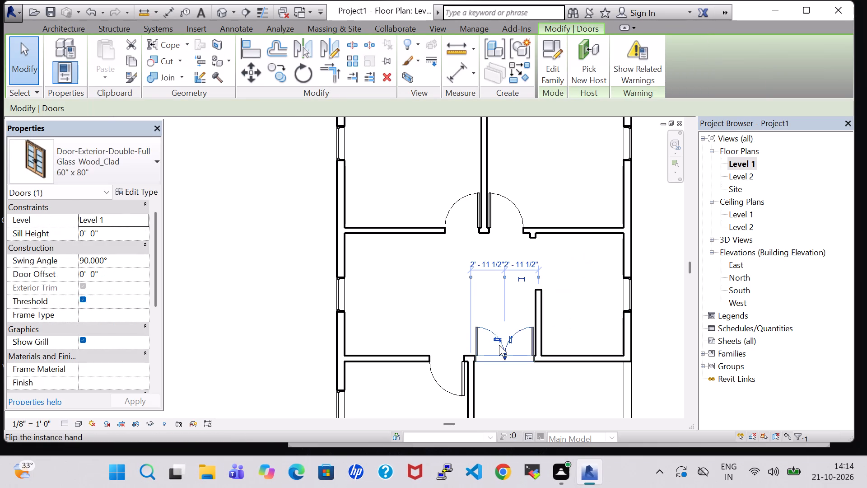
{"action": "left_click", "coordinate": [569, 304]}
{"action": "left_click", "coordinate": [536, 239]}
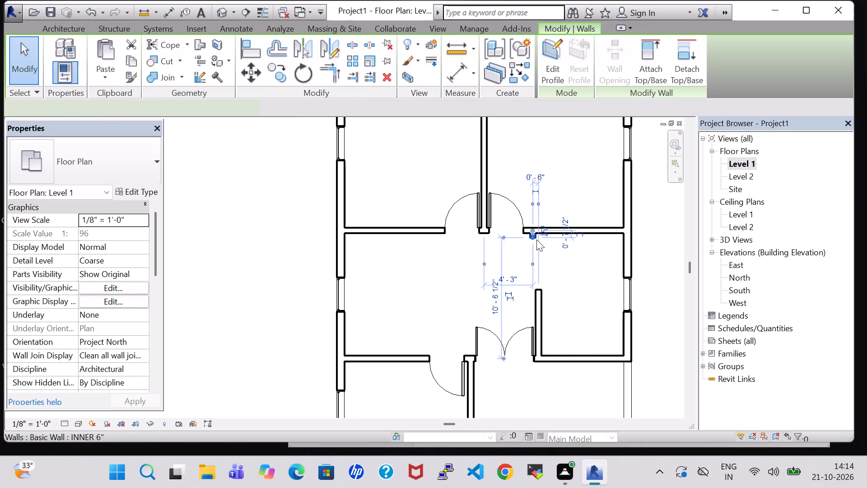
{"action": "key", "text": "Right"}
{"action": "key", "text": "Right"}
{"action": "left_click", "coordinate": [570, 266]}
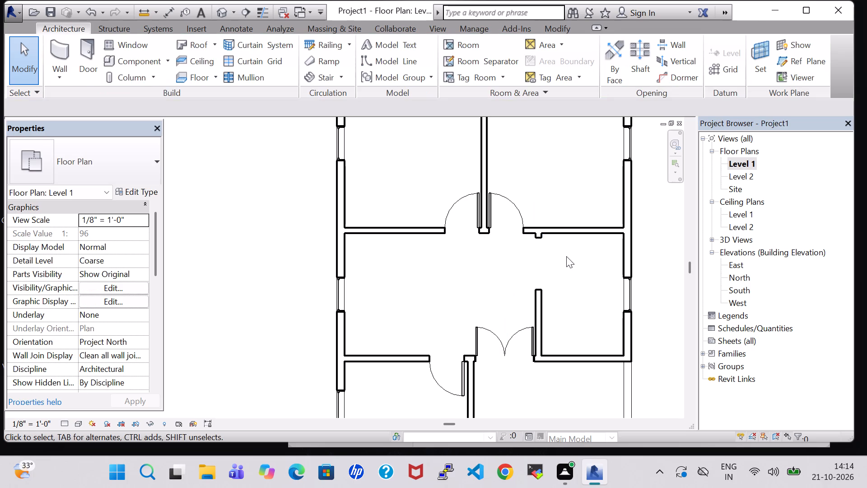
Check the double door in 3D, and in the Level 1 plan move the partition below the two large rooms up about 2'.
{"action": "scroll", "coordinate": [566, 256], "scroll_direction": "down", "scroll_amount": 4}
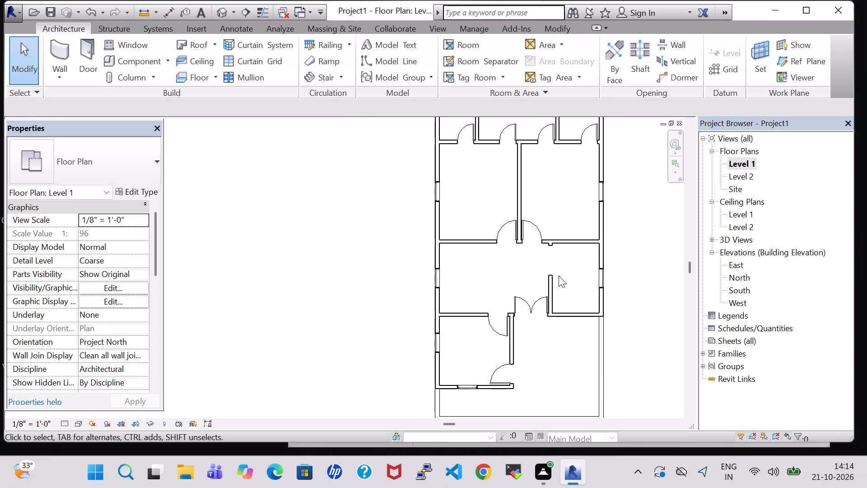
{"action": "left_click", "coordinate": [215, 14]}
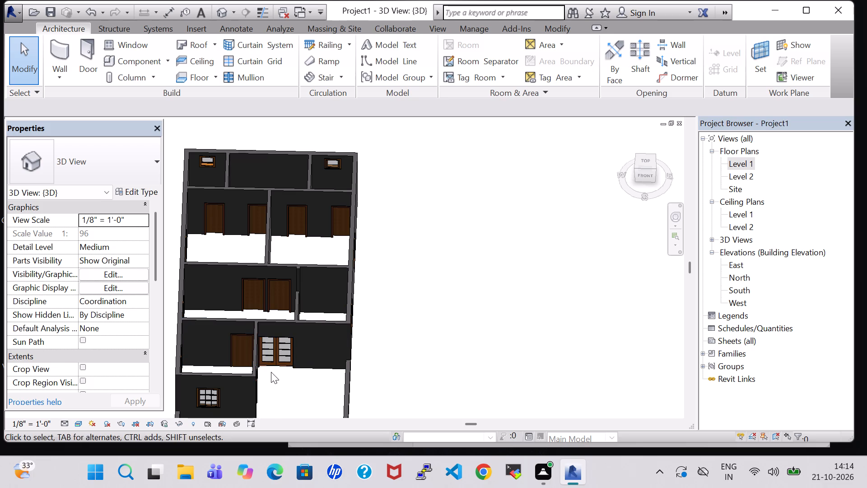
{"action": "double_click", "coordinate": [732, 158]}
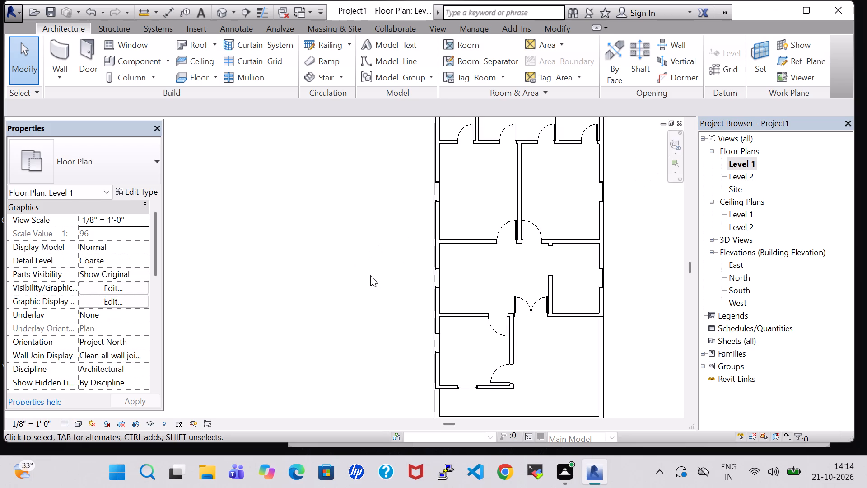
{"action": "scroll", "coordinate": [372, 280], "scroll_direction": "down", "scroll_amount": 1}
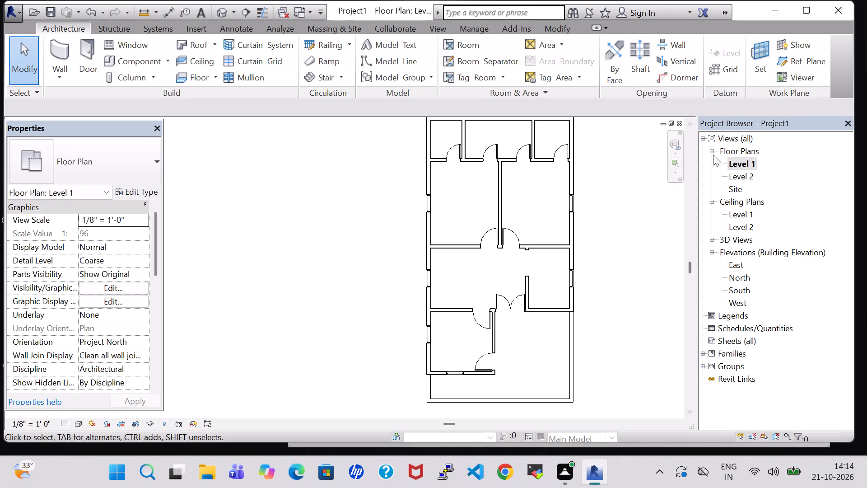
{"action": "left_click", "coordinate": [439, 242]}
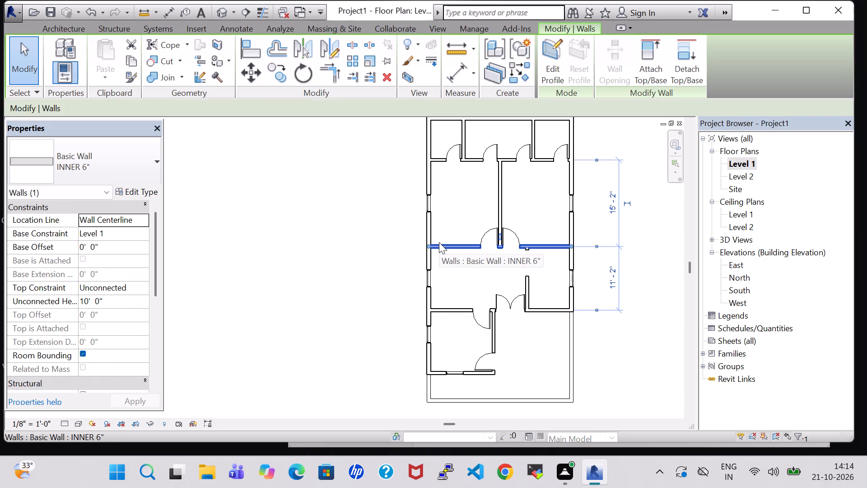
{"action": "key", "text": "Up"}
{"action": "key", "text": "Up"}
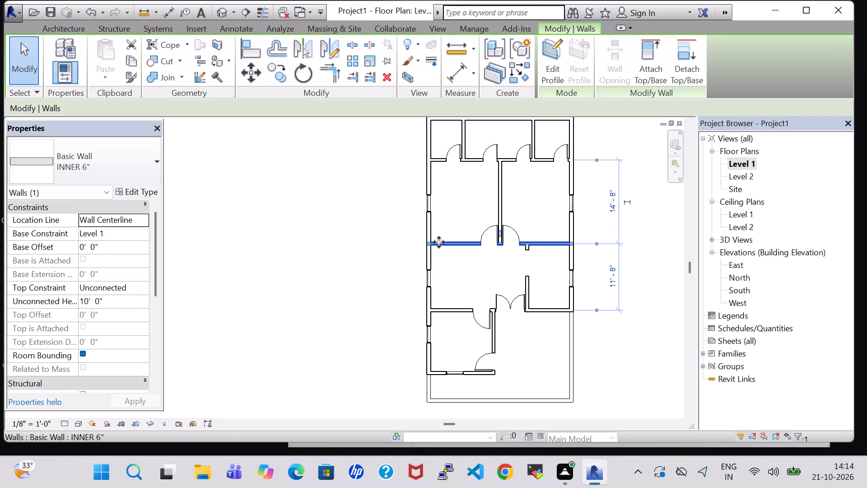
{"action": "key", "text": "Up"}
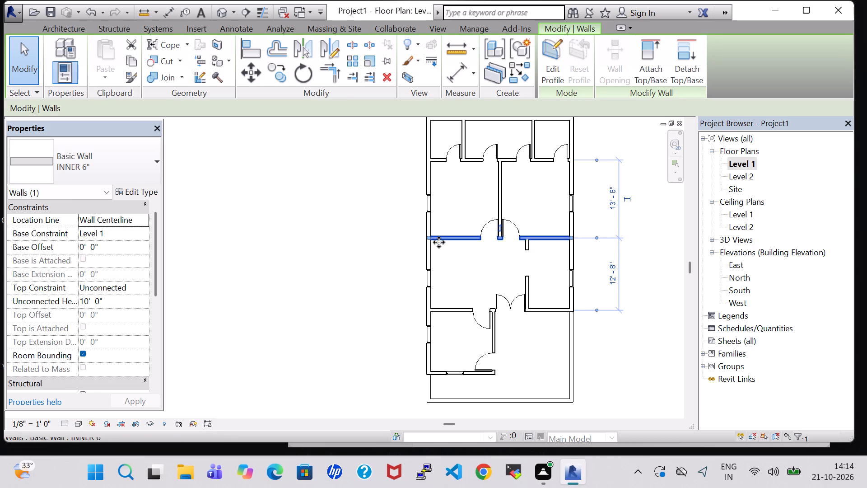
{"action": "key", "text": "Up"}
{"action": "key", "text": "Up"}
{"action": "key", "text": "Down"}
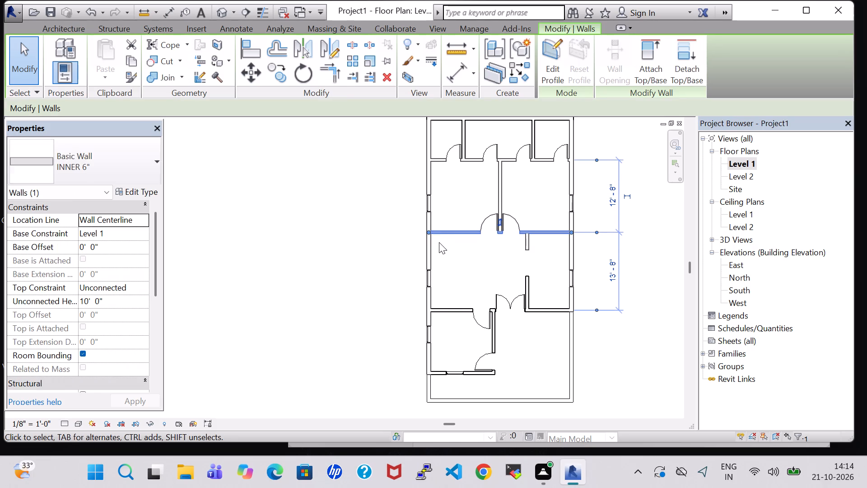
Extend the upper end of the lower partition stub beside the middle-right room upward by about 1'-6".
{"action": "left_click", "coordinate": [527, 248]}
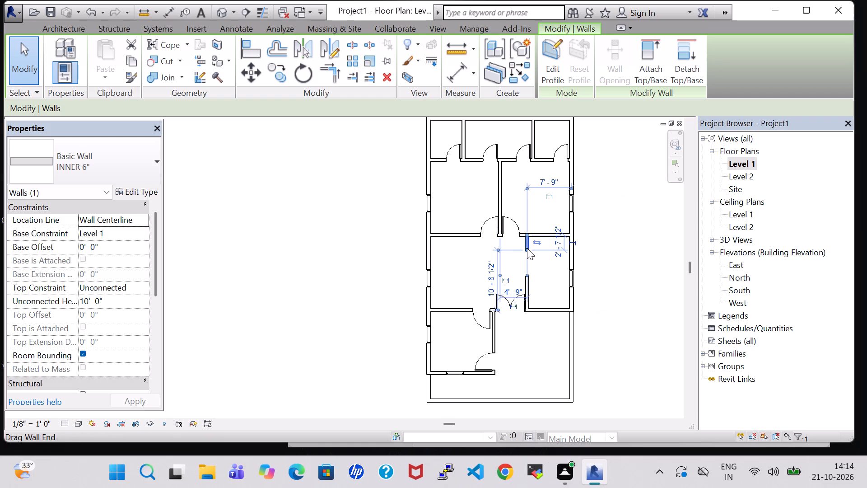
{"action": "left_click", "coordinate": [528, 281]}
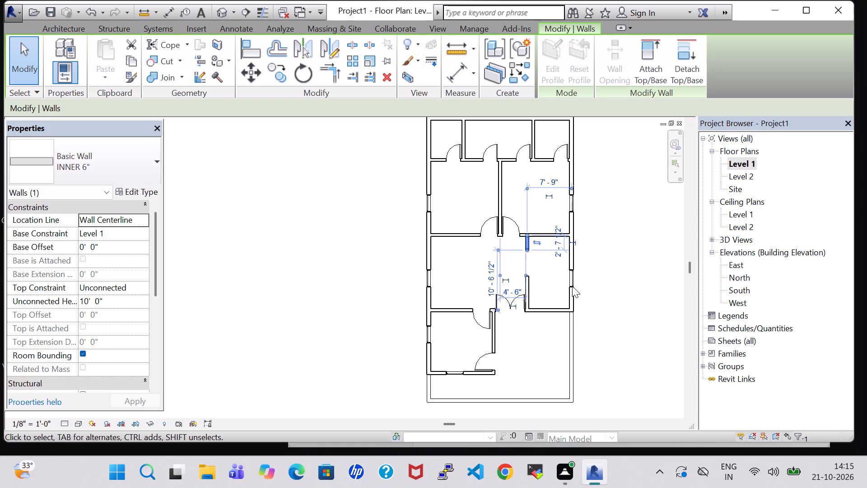
{"action": "left_click", "coordinate": [632, 298]}
{"action": "left_click", "coordinate": [527, 283]}
{"action": "key", "text": "Up"}
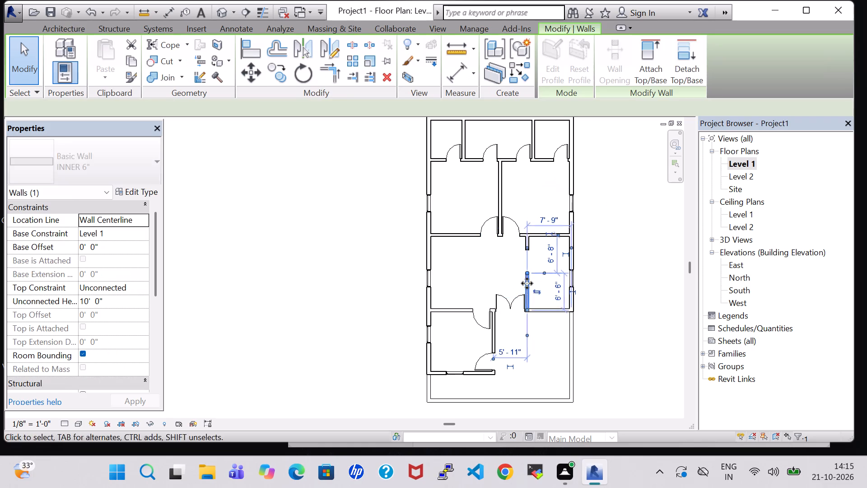
{"action": "key", "text": "Up"}
{"action": "key", "text": "Up"}
{"action": "left_click", "coordinate": [506, 250]}
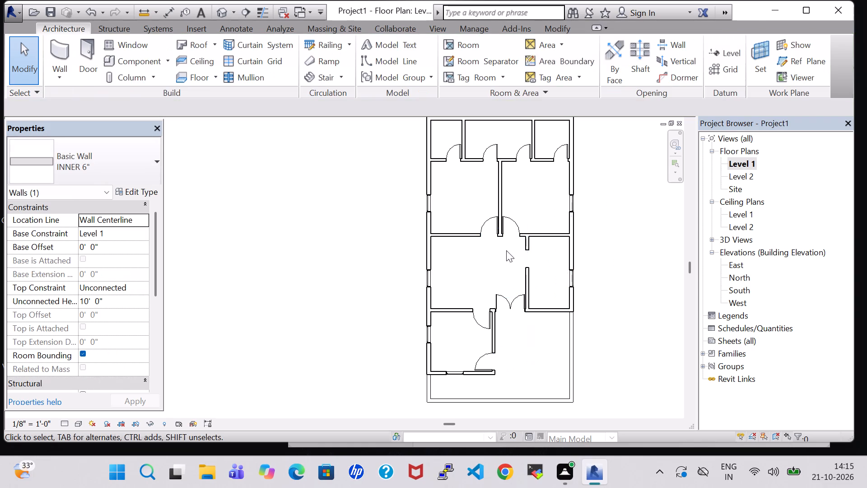
Shorten the upper partition stub beside the middle-right room by raising its free end about 1'-6".
{"action": "left_click", "coordinate": [526, 244]}
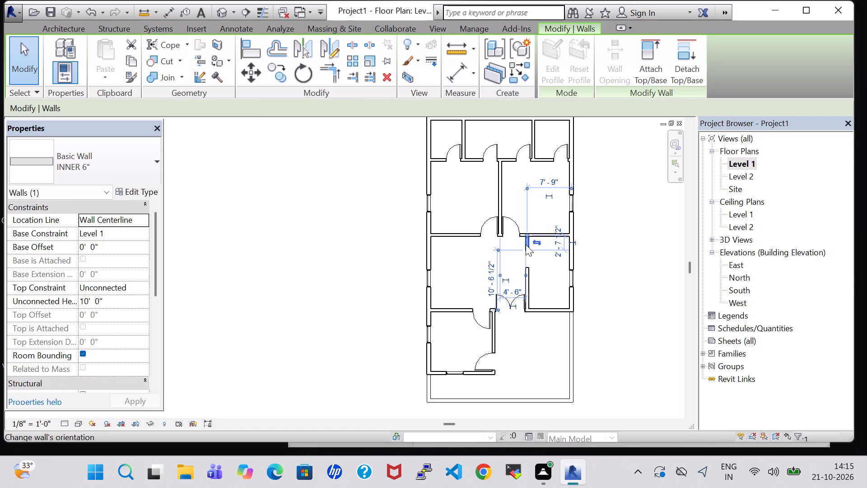
{"action": "key", "text": "Up"}
{"action": "key", "text": "Up"}
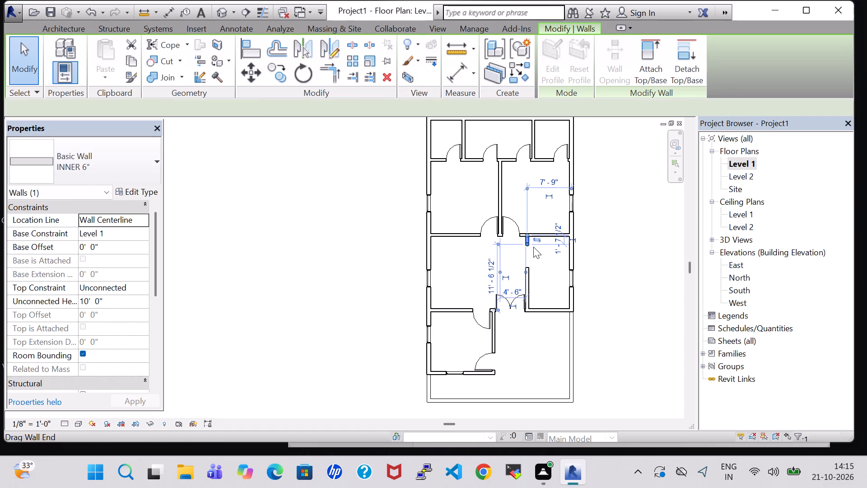
{"action": "key", "text": "Up"}
{"action": "left_click", "coordinate": [601, 260]}
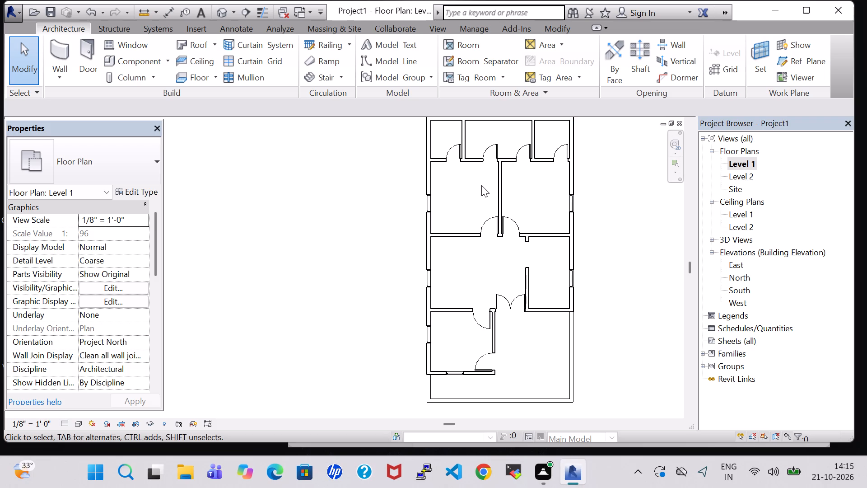
Load the Toilet-Domestic-3D family from the Water Closets folder of the architectural plumbing fixtures library.
{"action": "middle_click_drag", "start_coordinate": [632, 192], "coordinate": [612, 250]}
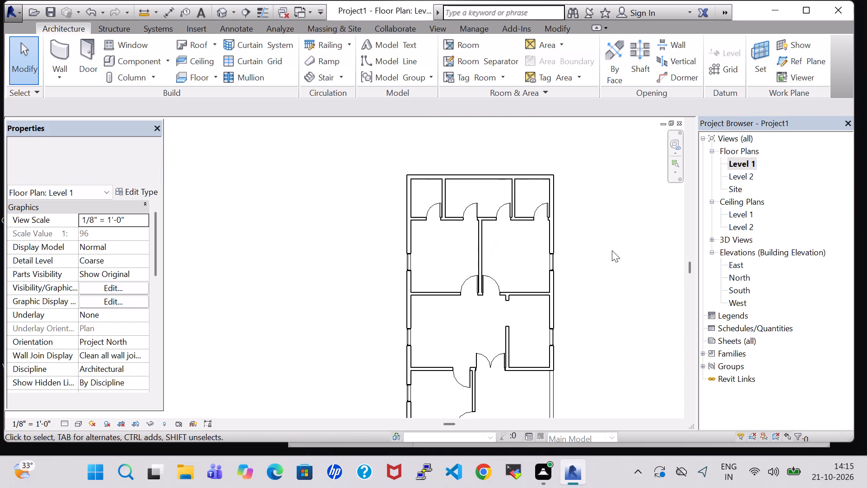
{"action": "left_click", "coordinate": [131, 60]}
{"action": "left_click", "coordinate": [556, 53]}
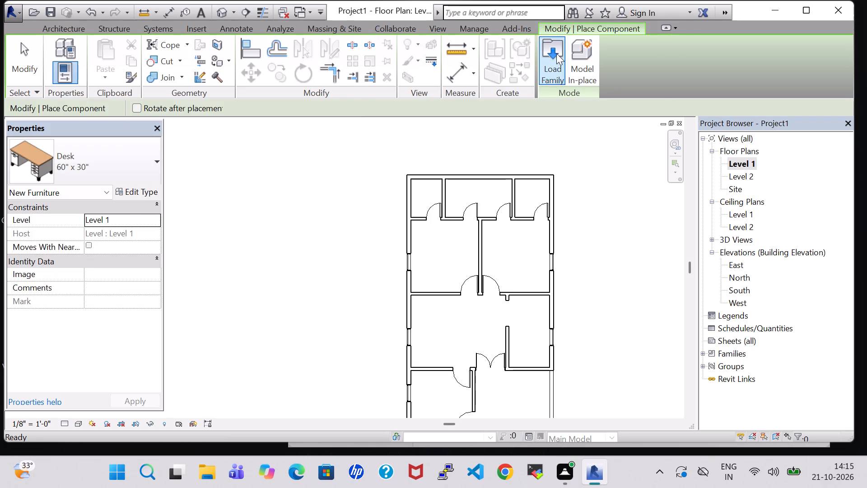
{"action": "left_click", "coordinate": [505, 303]}
{"action": "key", "text": "p"}
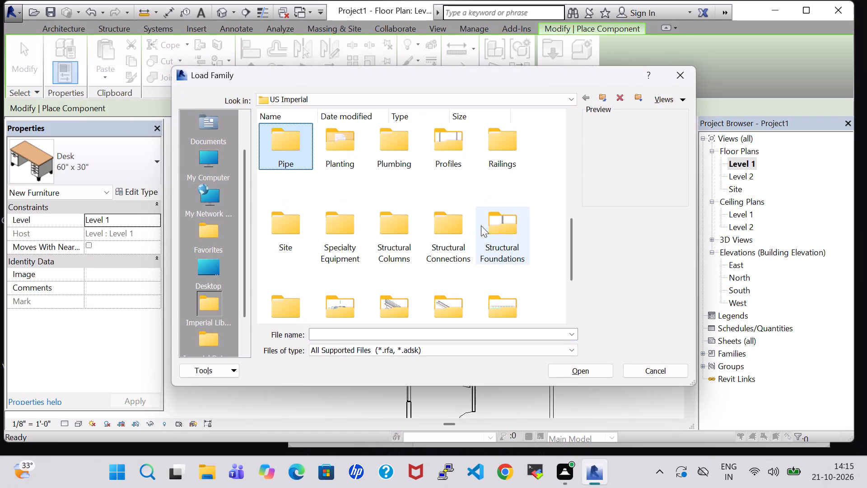
{"action": "double_click", "coordinate": [401, 148]}
{"action": "double_click", "coordinate": [302, 145]}
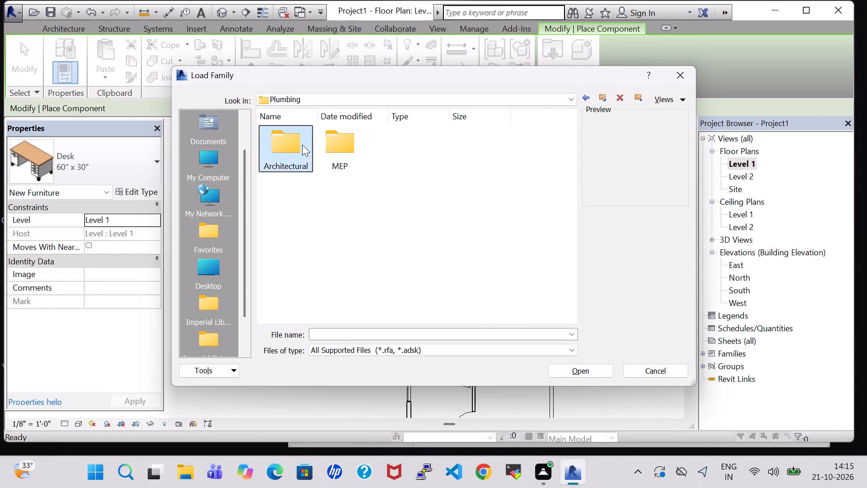
{"action": "double_click", "coordinate": [328, 146]}
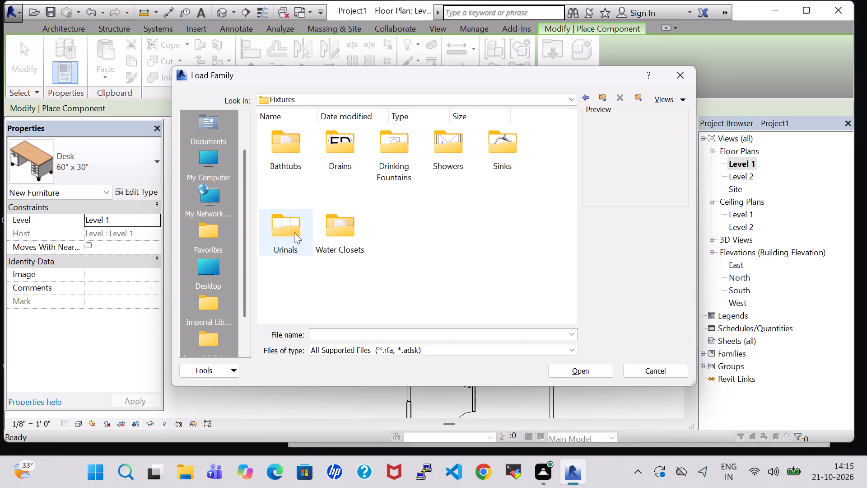
{"action": "left_click", "coordinate": [331, 230]}
{"action": "left_click", "coordinate": [331, 230]}
{"action": "left_click", "coordinate": [436, 280]}
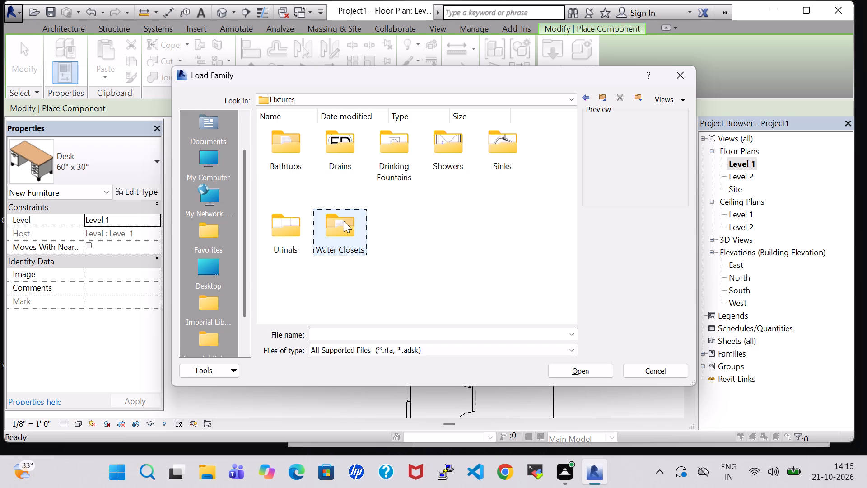
{"action": "double_click", "coordinate": [340, 219]}
{"action": "left_click", "coordinate": [430, 150]}
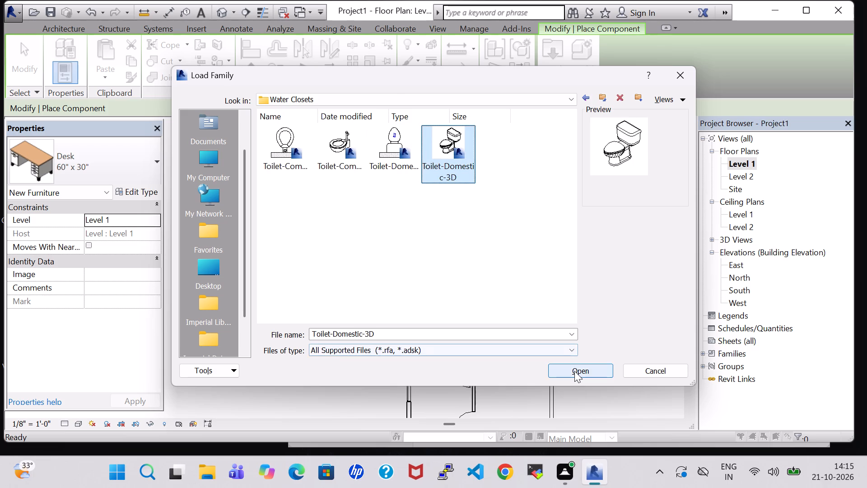
{"action": "left_click", "coordinate": [574, 371]}
Place one Toilet-Domestic-3D against the top exterior wall of the small upper-left room.
{"action": "scroll", "coordinate": [436, 202], "scroll_direction": "up", "scroll_amount": 3}
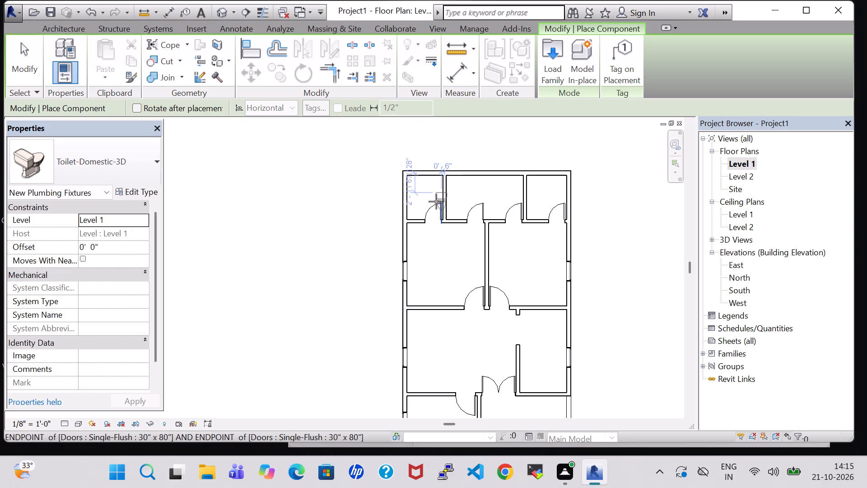
{"action": "scroll", "coordinate": [436, 202], "scroll_direction": "up", "scroll_amount": 5}
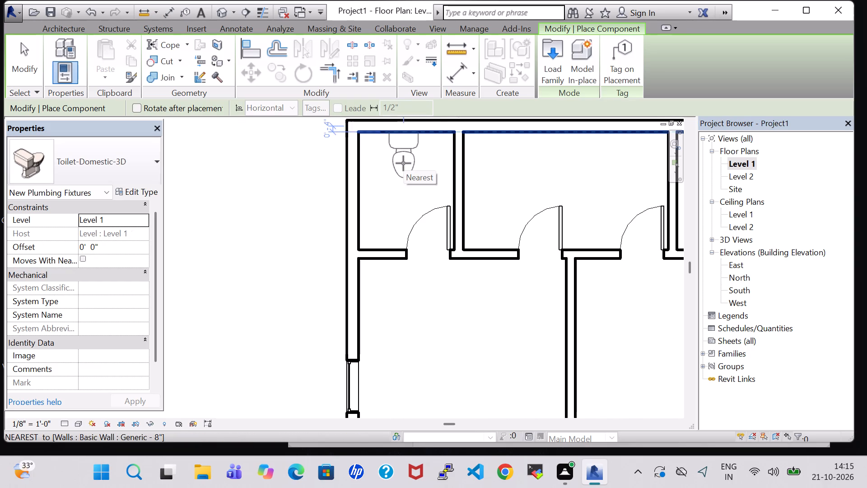
{"action": "left_click", "coordinate": [400, 163]}
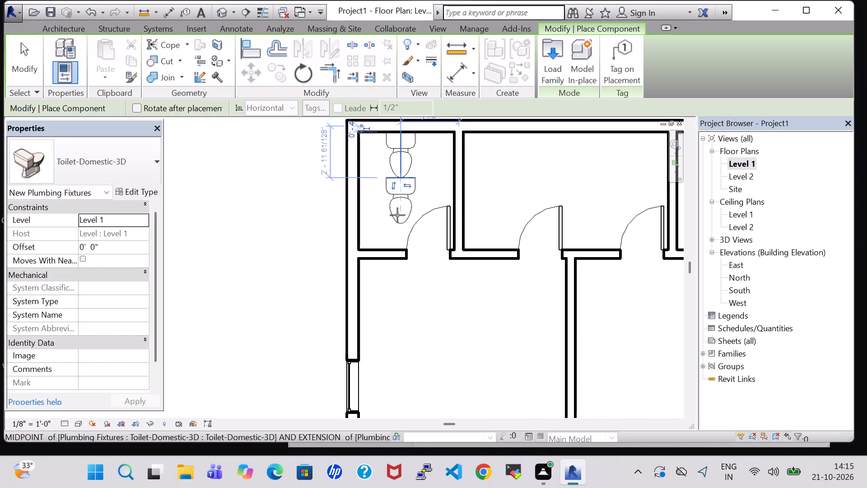
{"action": "key", "text": "Escape"}
{"action": "key", "text": "Escape"}
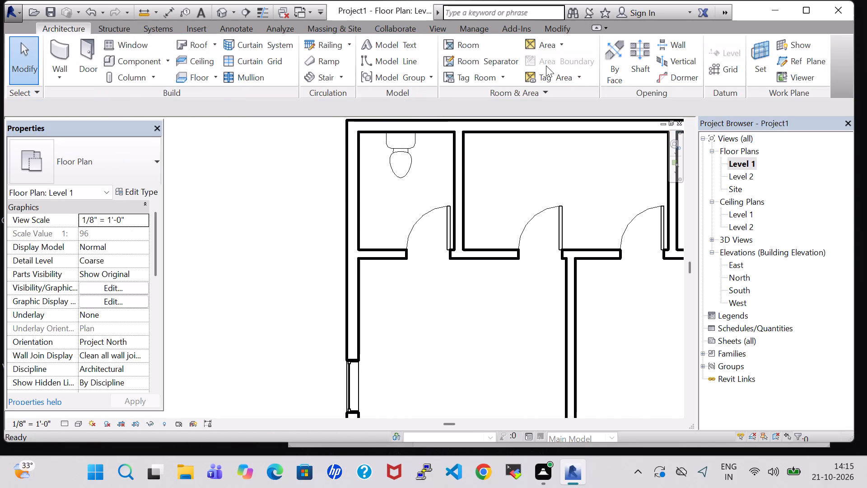
Load the Sink Vanity-Square family from the Sinks folder of the architectural plumbing fixtures library.
{"action": "left_click", "coordinate": [143, 66]}
{"action": "left_click", "coordinate": [552, 56]}
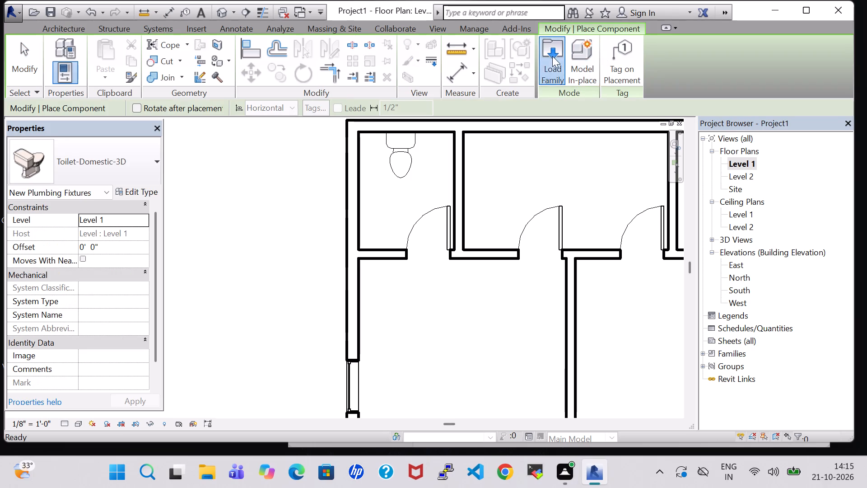
{"action": "left_click", "coordinate": [499, 306]}
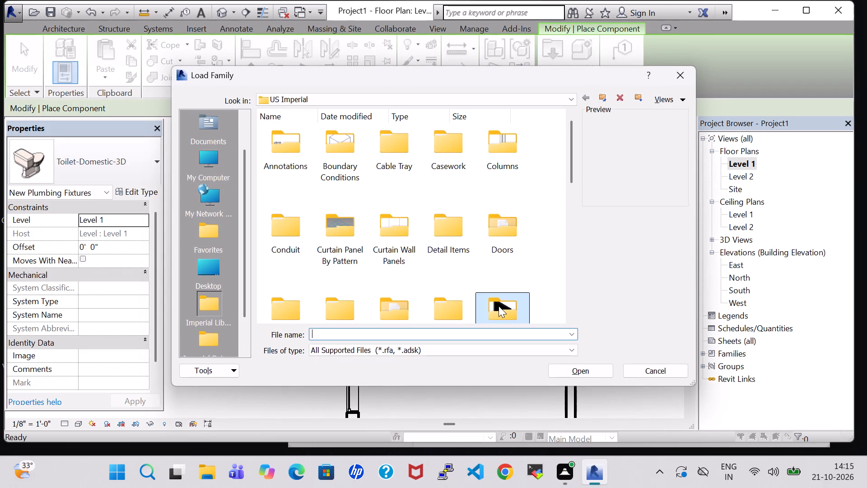
{"action": "key", "text": "p"}
{"action": "double_click", "coordinate": [394, 154]}
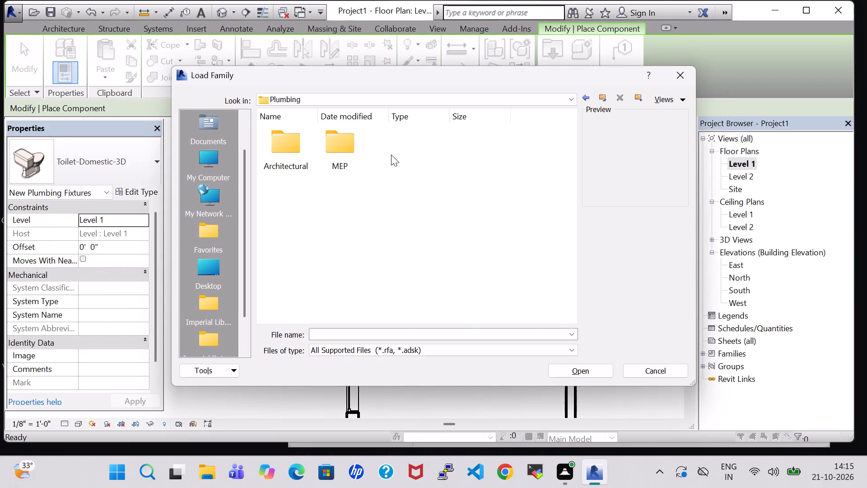
{"action": "double_click", "coordinate": [289, 150]}
{"action": "double_click", "coordinate": [340, 154]}
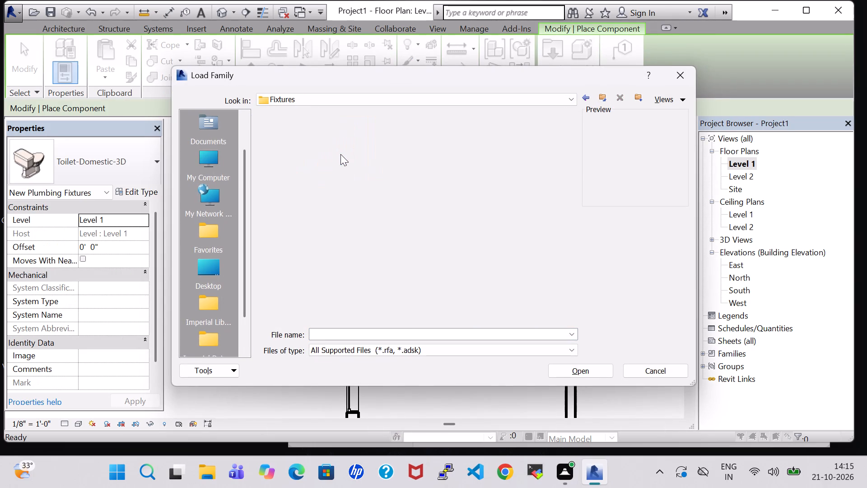
{"action": "double_click", "coordinate": [503, 144]}
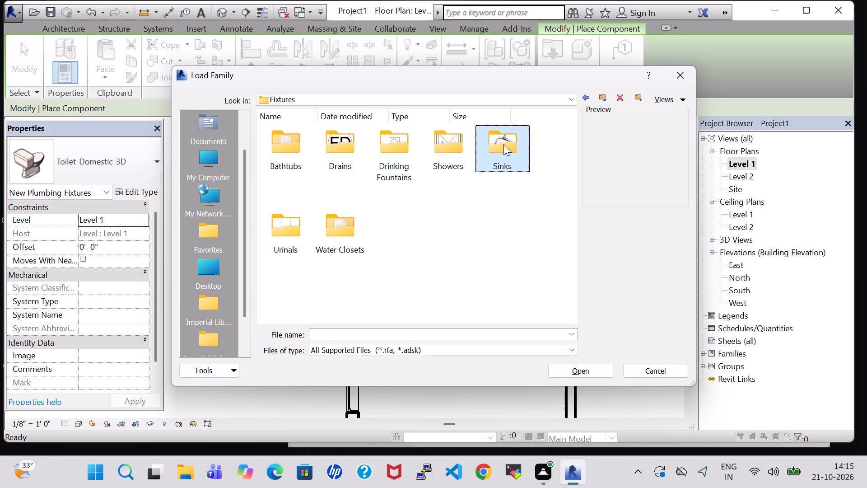
{"action": "left_click", "coordinate": [299, 221]}
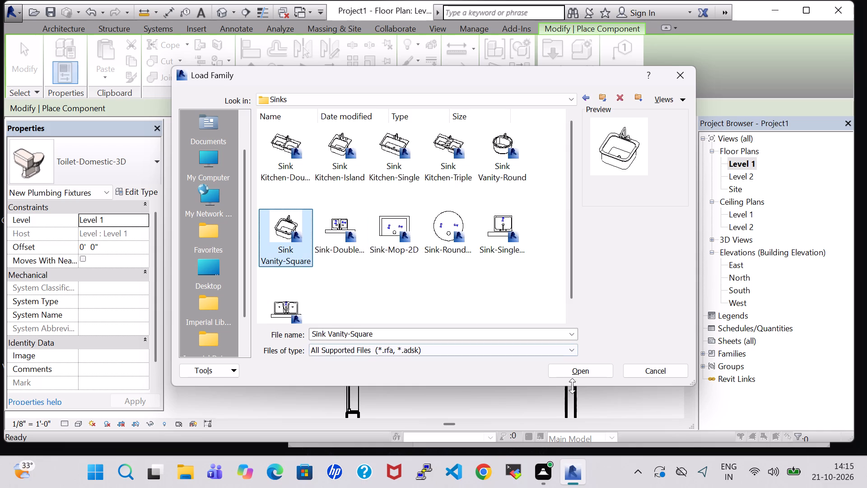
{"action": "left_click", "coordinate": [574, 373]}
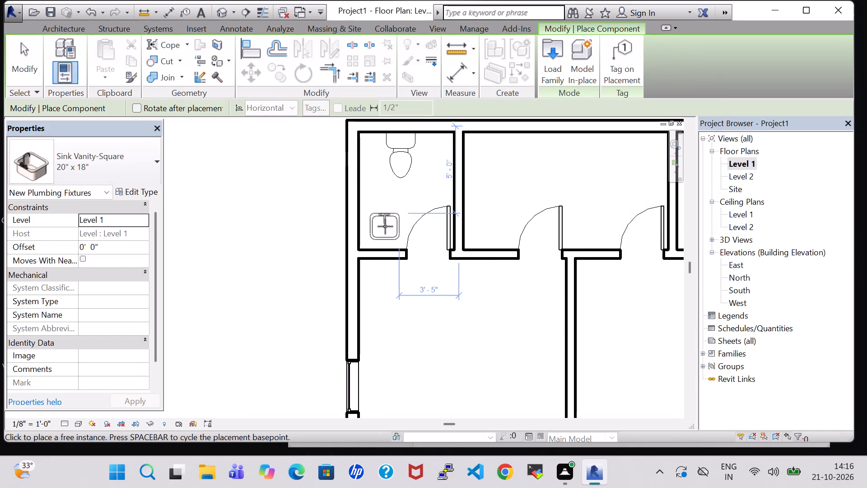
Place a 20" x 18" Sink Vanity-Square, rotated to back onto the left exterior wall, below the toilet in the upper-left bathroom.
{"action": "key", "text": "space"}
{"action": "scroll", "coordinate": [380, 224], "scroll_direction": "up", "scroll_amount": 5}
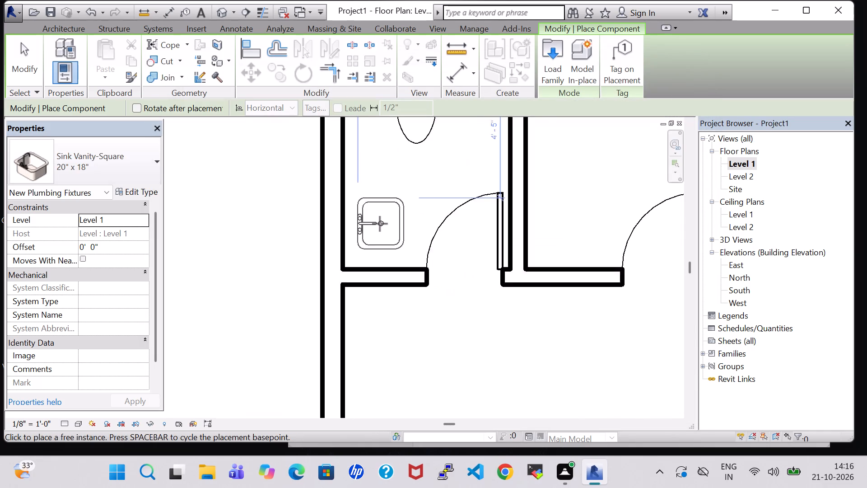
{"action": "left_click", "coordinate": [364, 232]}
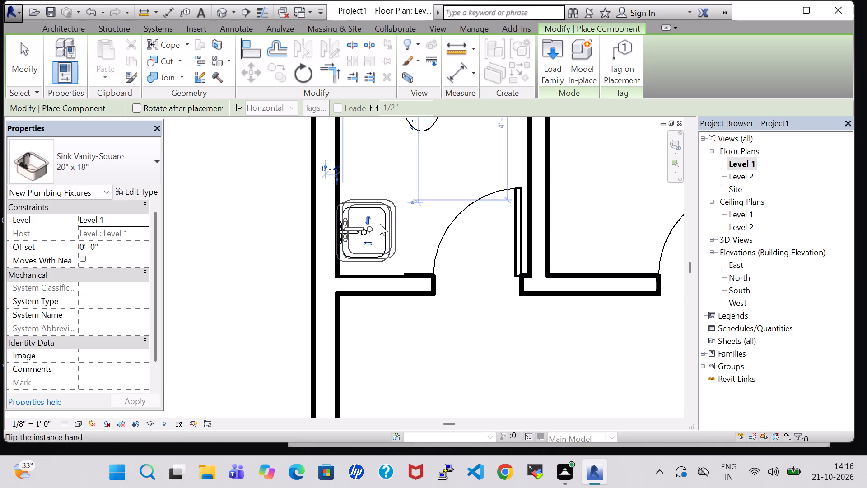
{"action": "key", "text": "Escape"}
{"action": "key", "text": "Escape"}
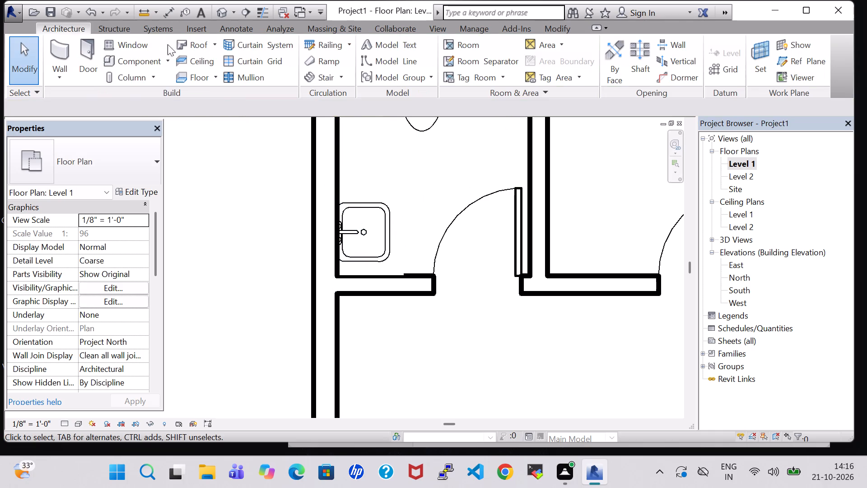
Examine the toilet and sink placement in the upper-left bathroom in the 3D view.
{"action": "left_click", "coordinate": [217, 13]}
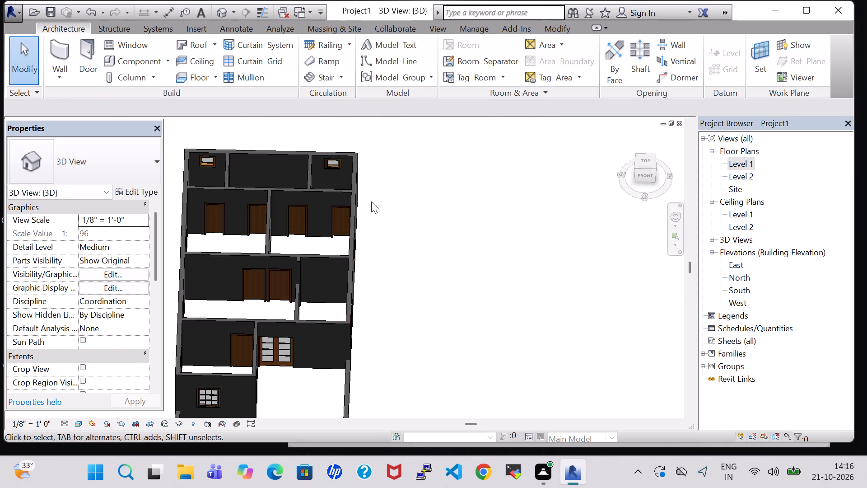
{"action": "middle_click_drag", "start_coordinate": [371, 197], "coordinate": [381, 262], "text": "shift"}
{"action": "scroll", "coordinate": [371, 197], "scroll_direction": "up", "scroll_amount": 1, "text": "shift"}
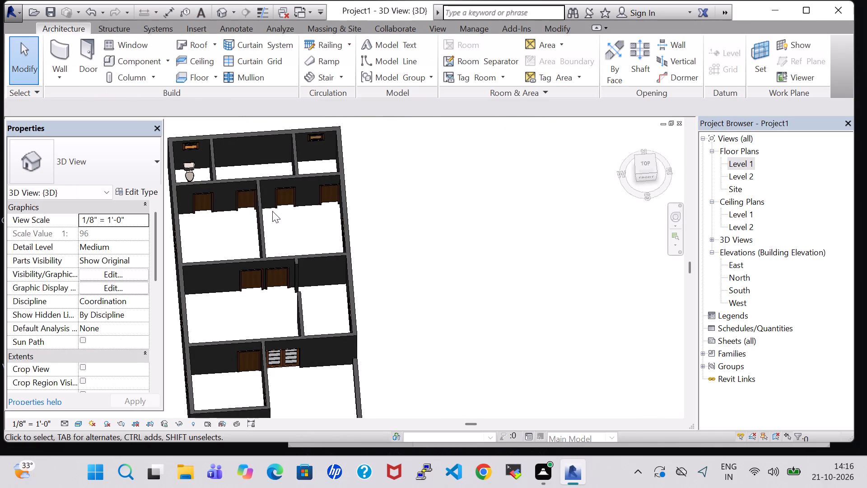
{"action": "middle_click_drag", "start_coordinate": [272, 211], "coordinate": [426, 357]}
{"action": "scroll", "coordinate": [390, 295], "scroll_direction": "up", "scroll_amount": 6}
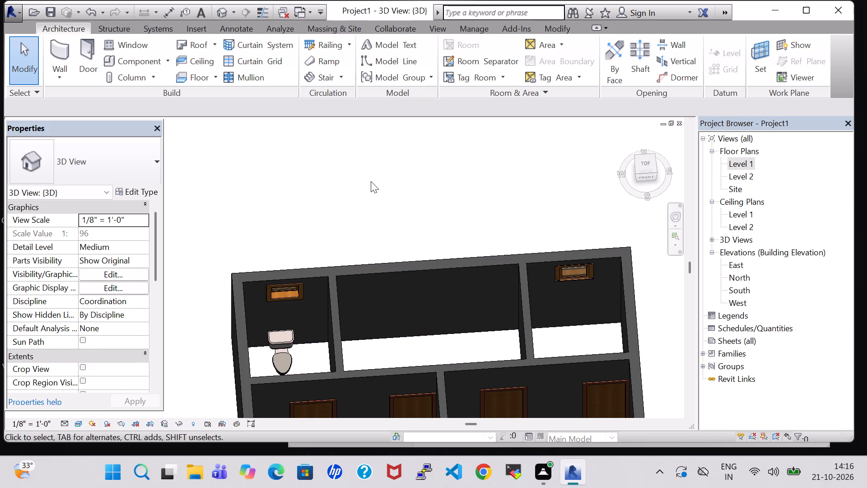
{"action": "middle_click_drag", "start_coordinate": [371, 181], "coordinate": [387, 272], "text": "shift"}
{"action": "middle_click_drag", "start_coordinate": [368, 312], "coordinate": [383, 266]}
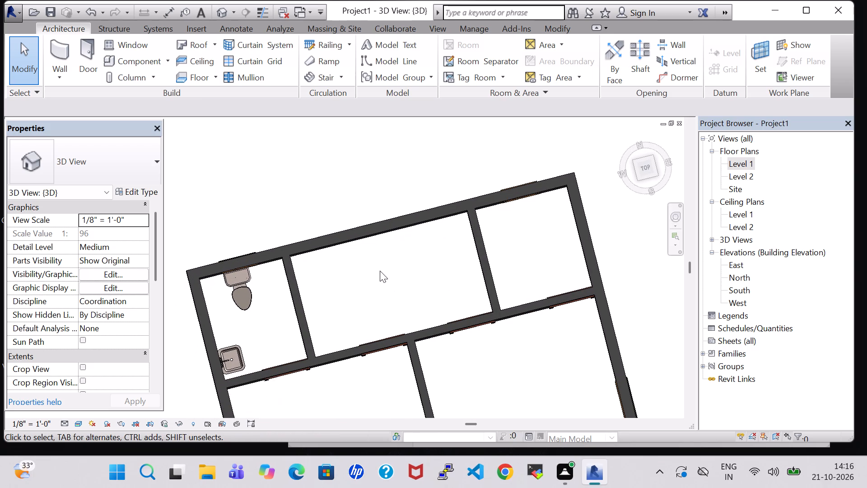
{"action": "middle_click_drag", "start_coordinate": [355, 282], "coordinate": [331, 230]}
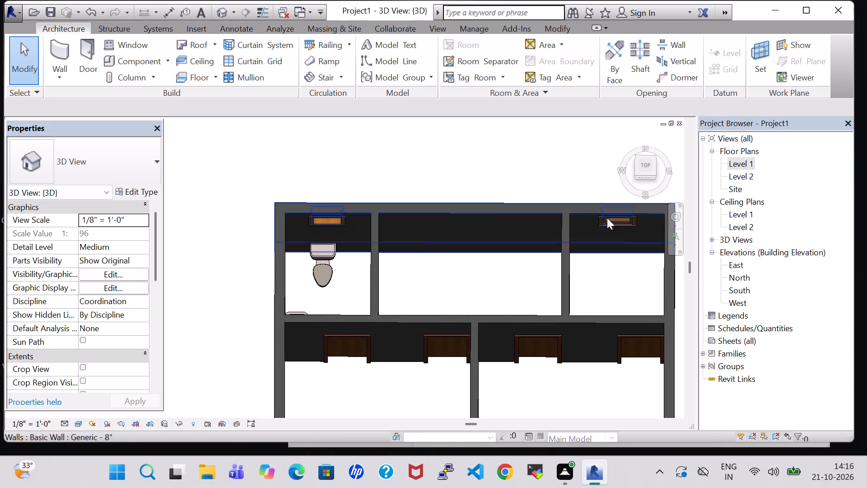
Load the Floor Drain - Round family from the Drains folder of the MEP plumbing fixtures library.
{"action": "left_click", "coordinate": [132, 65]}
{"action": "left_click", "coordinate": [554, 69]}
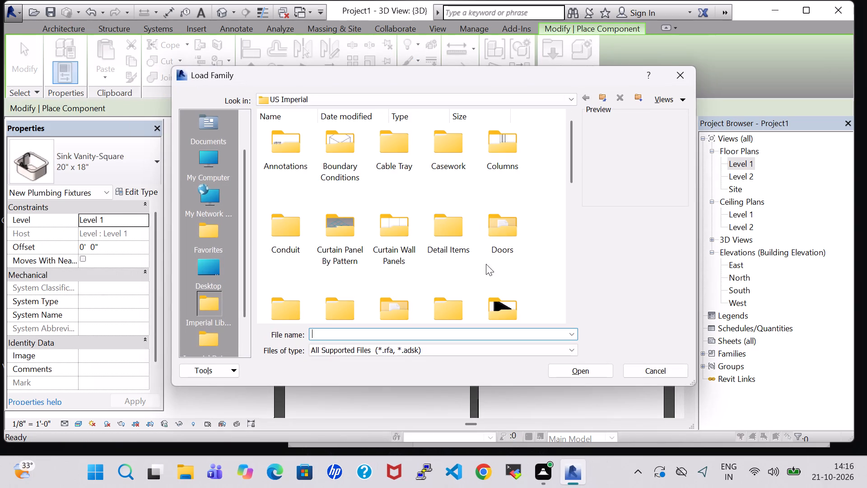
{"action": "left_click", "coordinate": [497, 301]}
{"action": "key", "text": "p"}
{"action": "double_click", "coordinate": [401, 155]}
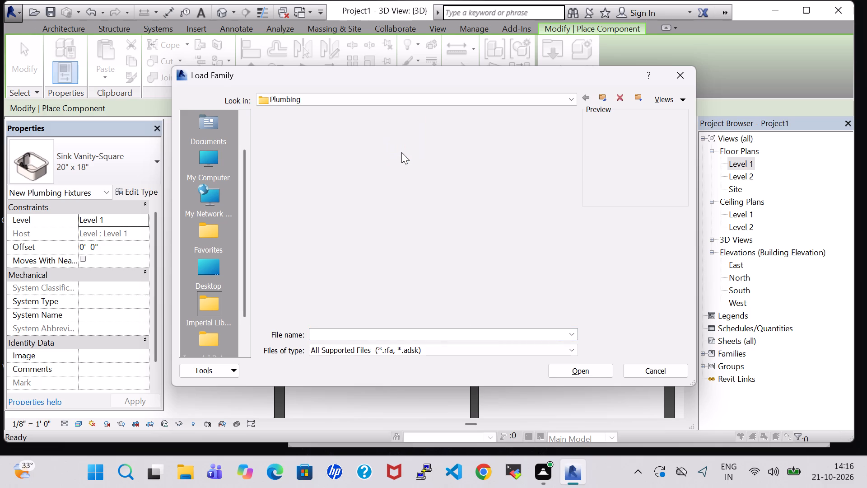
{"action": "double_click", "coordinate": [336, 147]}
{"action": "double_click", "coordinate": [341, 152]}
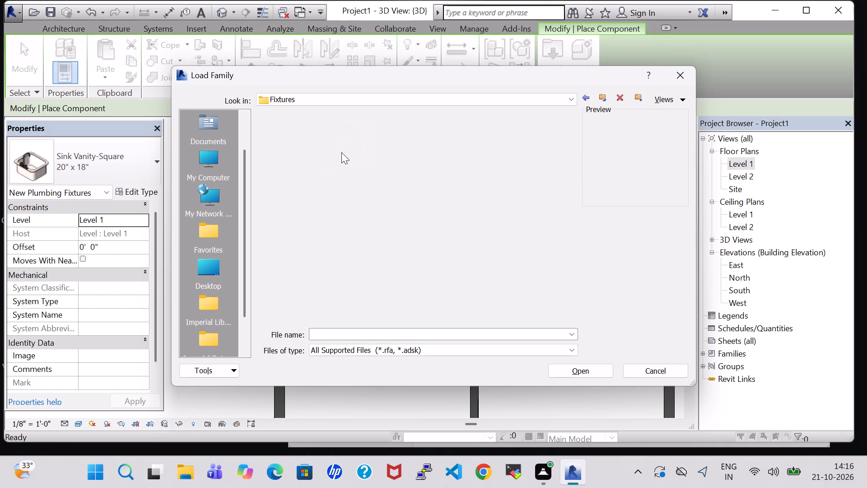
{"action": "double_click", "coordinate": [448, 152]}
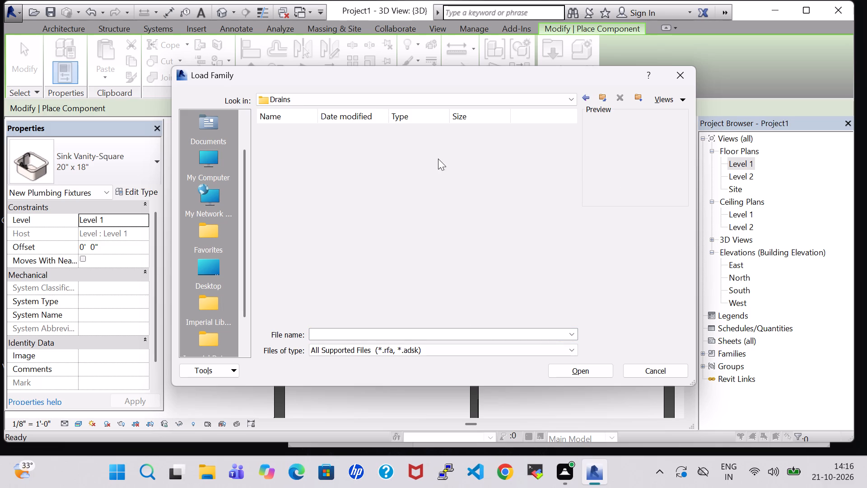
{"action": "left_click", "coordinate": [291, 141]}
{"action": "left_click", "coordinate": [324, 142]}
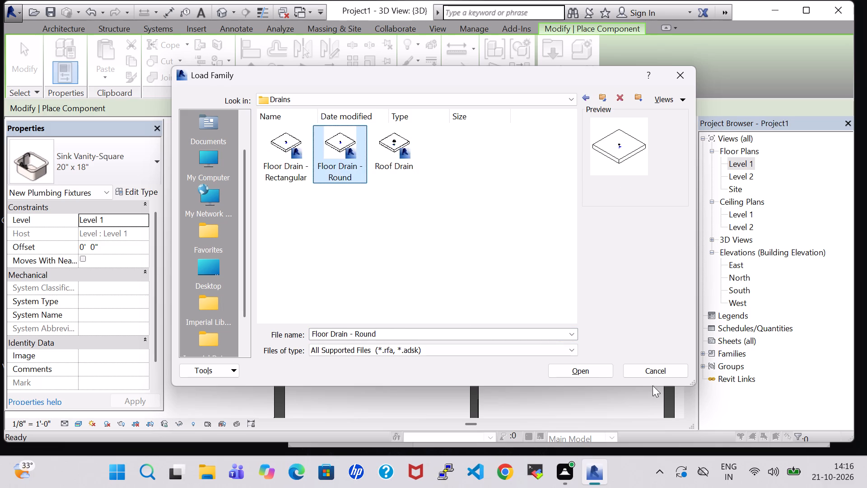
{"action": "left_click", "coordinate": [590, 374]}
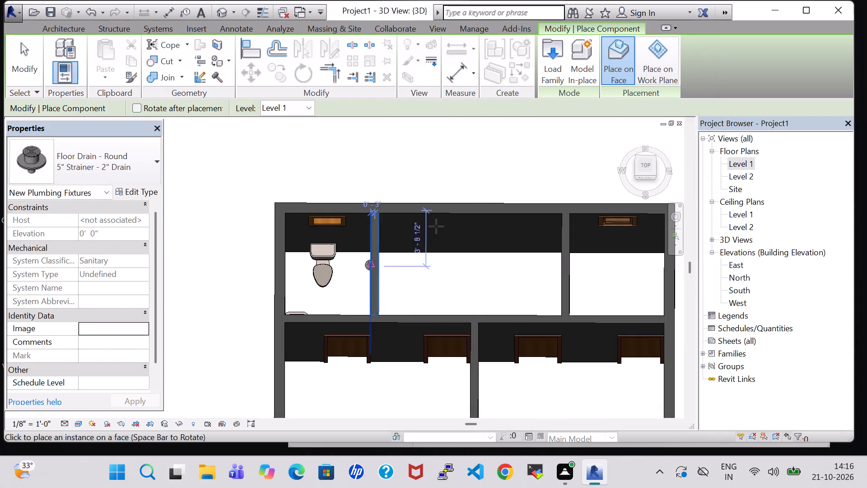
Place a Floor Drain - Round on the Level 1 work plane beside the toilet in the upper-left bathroom, about 1'-4" from the partition.
{"action": "left_click", "coordinate": [666, 63]}
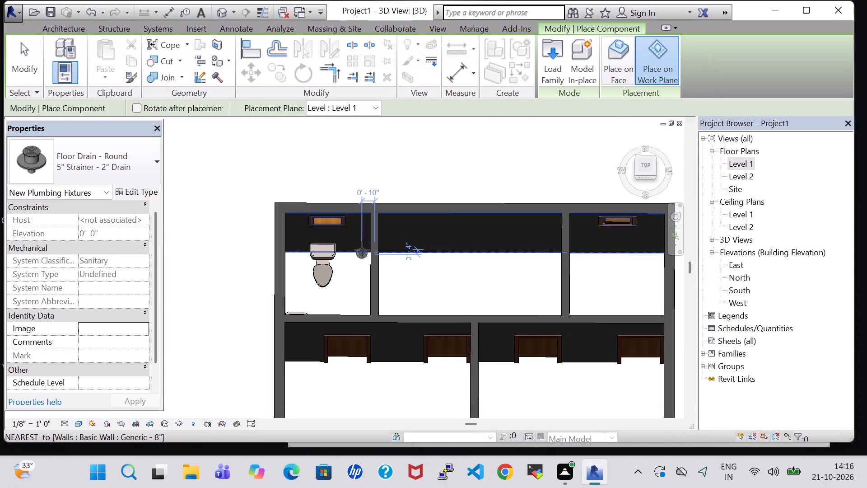
{"action": "middle_click_drag", "start_coordinate": [368, 172], "coordinate": [370, 218], "text": "shift"}
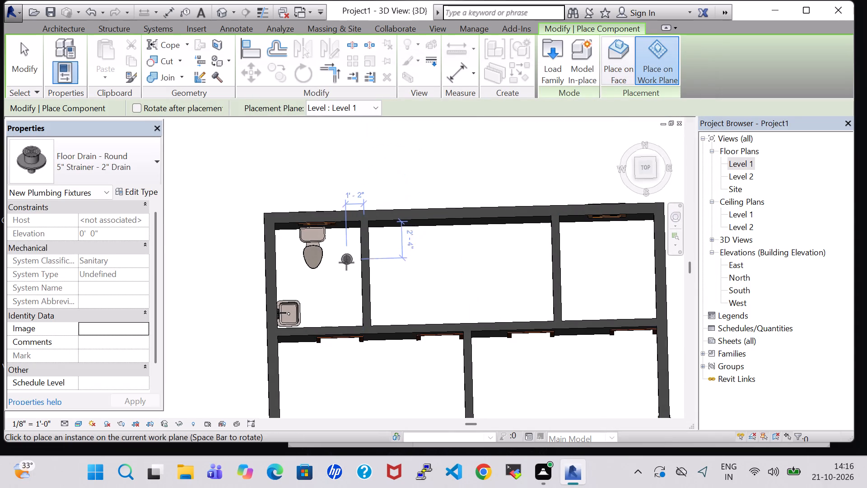
{"action": "scroll", "coordinate": [344, 247], "scroll_direction": "up", "scroll_amount": 5}
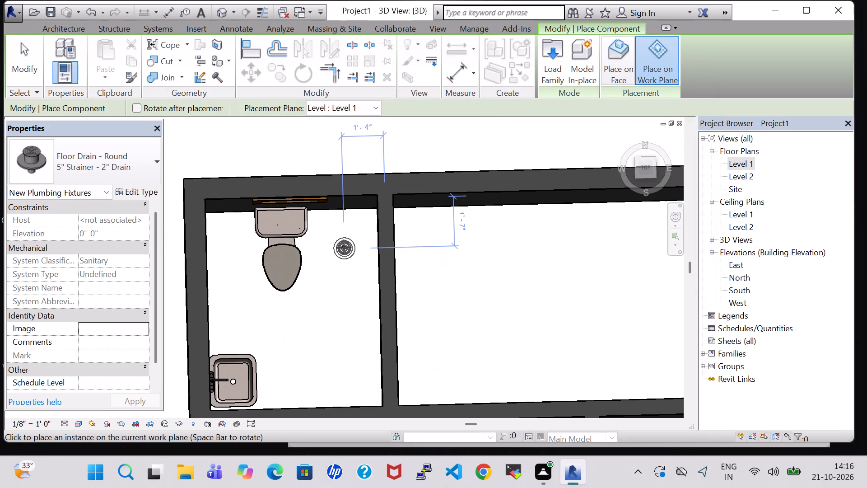
{"action": "left_click", "coordinate": [344, 247]}
{"action": "key", "text": "Escape"}
{"action": "key", "text": "Escape"}
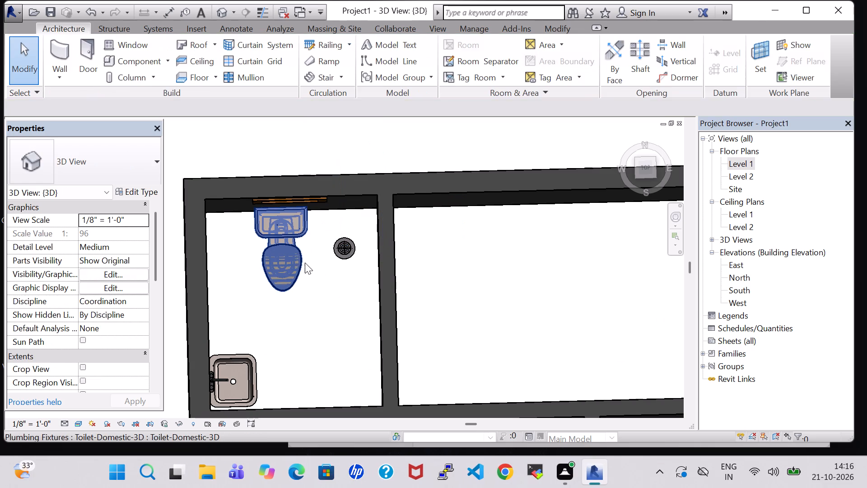
Place two more Floor Drain - Round fixtures on the Level 1 work plane, in the upper middle room and the upper-right bathroom.
{"action": "left_click", "coordinate": [301, 262]}
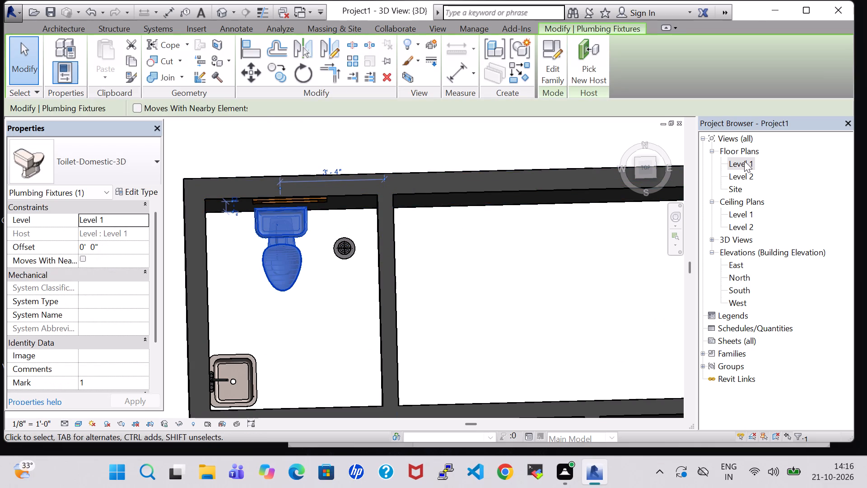
{"action": "scroll", "coordinate": [586, 294], "scroll_direction": "down", "scroll_amount": 3}
{"action": "left_click", "coordinate": [428, 264]}
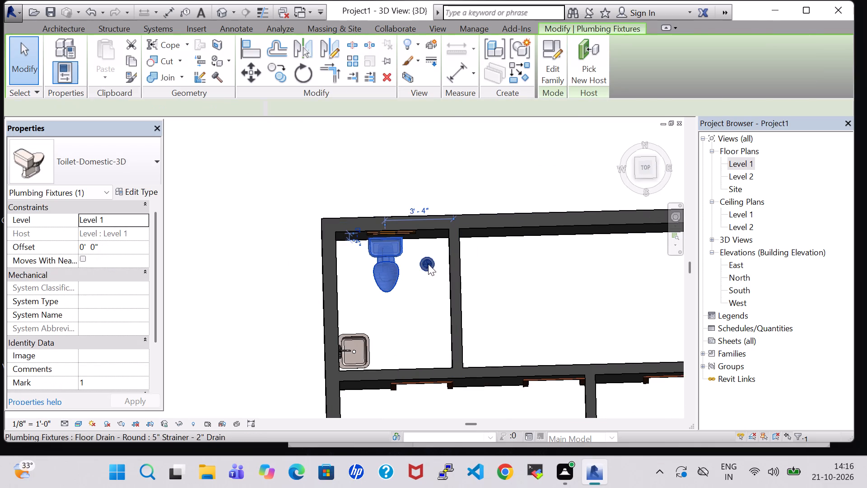
{"action": "right_click", "coordinate": [428, 264]}
{"action": "left_click", "coordinate": [468, 246]}
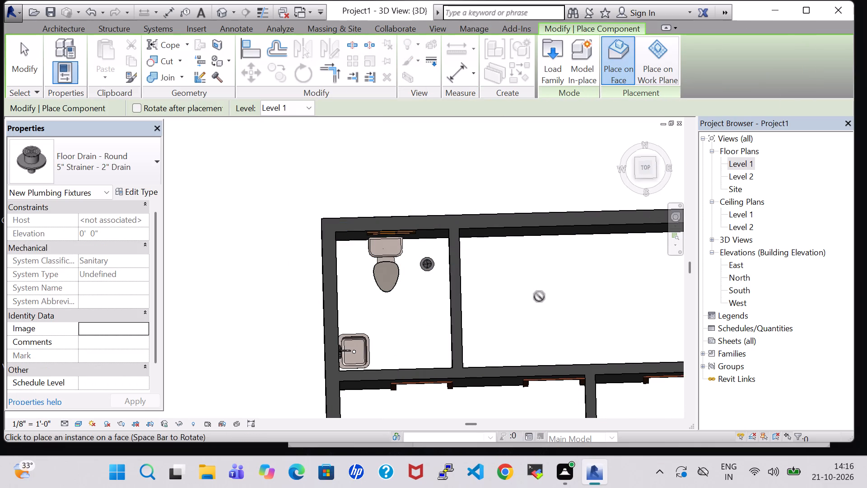
{"action": "middle_click_drag", "start_coordinate": [539, 296], "coordinate": [455, 302]}
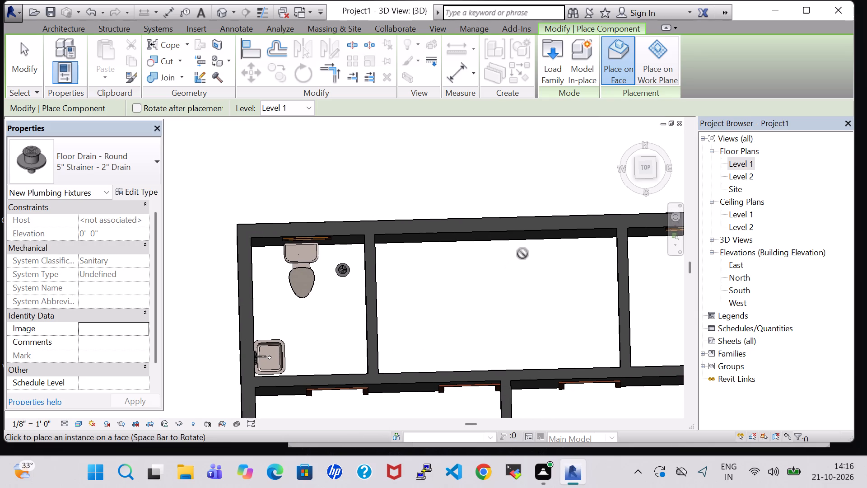
{"action": "left_click", "coordinate": [652, 61]}
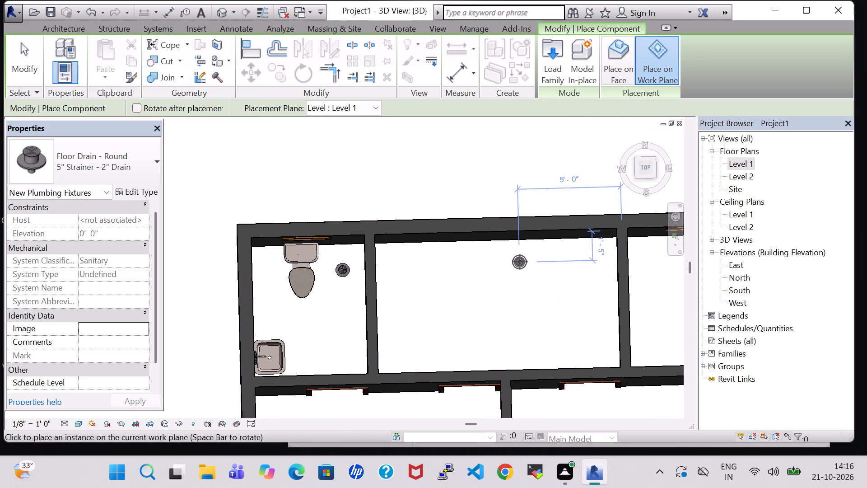
{"action": "left_click", "coordinate": [520, 264]}
{"action": "middle_click_drag", "start_coordinate": [520, 264], "coordinate": [344, 272]}
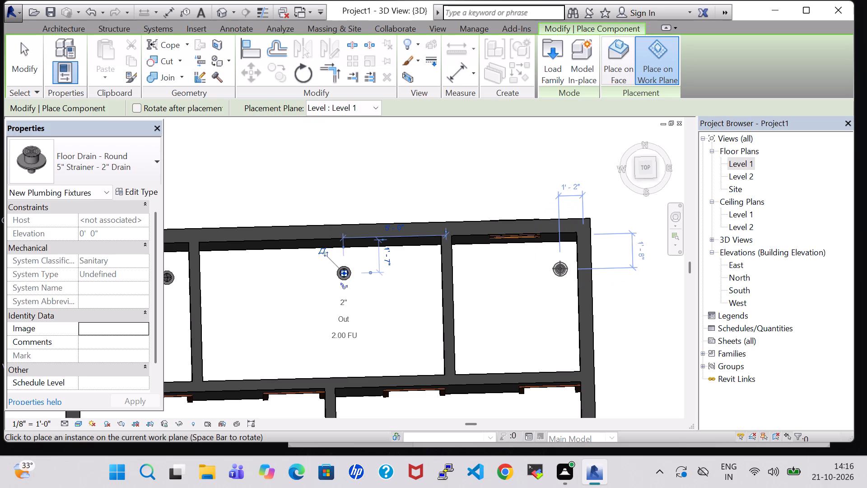
{"action": "left_click", "coordinate": [560, 268]}
{"action": "key", "text": "Escape"}
{"action": "key", "text": "Escape"}
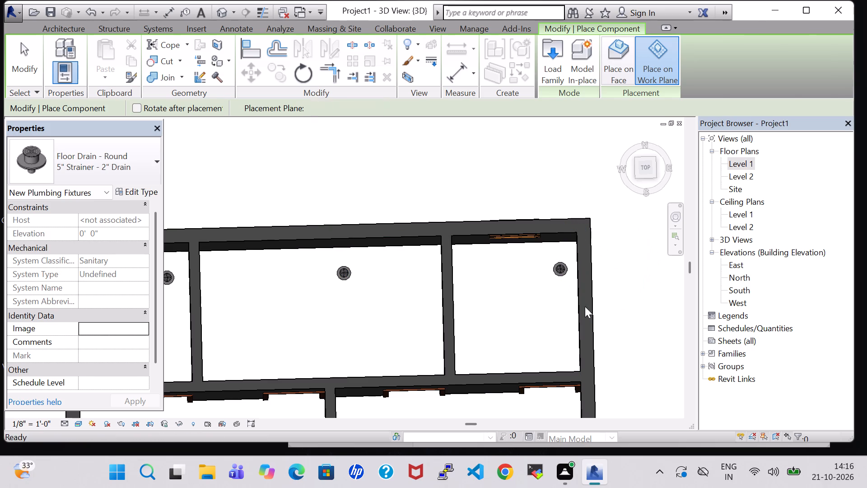
Open the Level 1 floor plan at the upper row of rooms.
{"action": "double_click", "coordinate": [746, 164]}
{"action": "scroll", "coordinate": [530, 244], "scroll_direction": "down", "scroll_amount": 1}
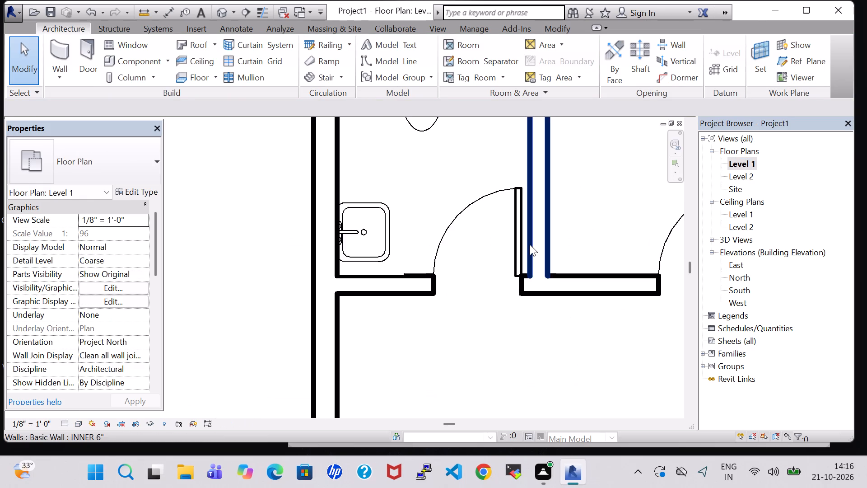
{"action": "scroll", "coordinate": [530, 244], "scroll_direction": "down", "scroll_amount": 3}
{"action": "middle_click_drag", "start_coordinate": [530, 244], "coordinate": [284, 286]}
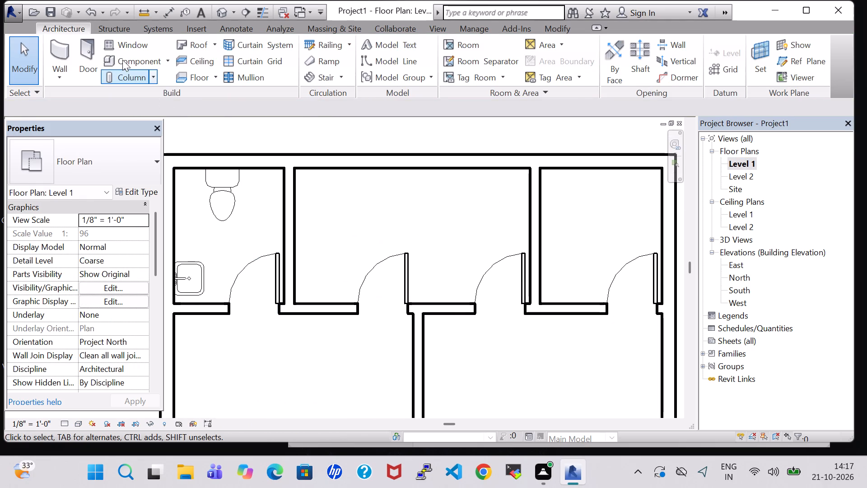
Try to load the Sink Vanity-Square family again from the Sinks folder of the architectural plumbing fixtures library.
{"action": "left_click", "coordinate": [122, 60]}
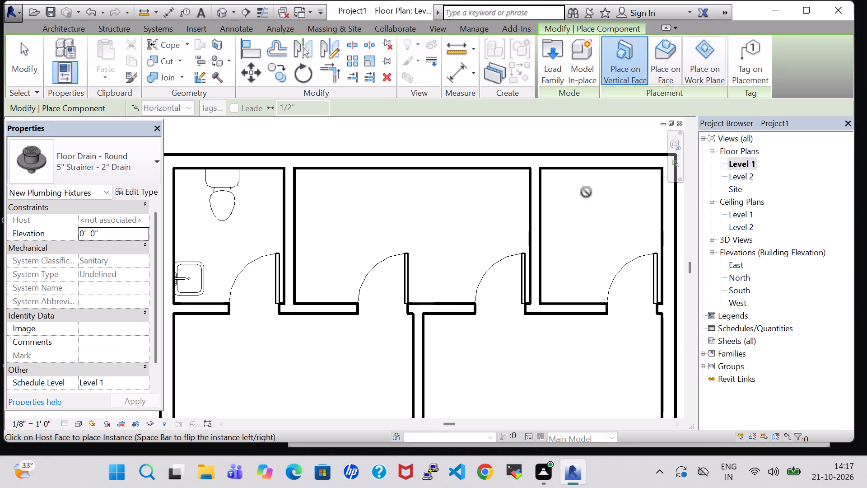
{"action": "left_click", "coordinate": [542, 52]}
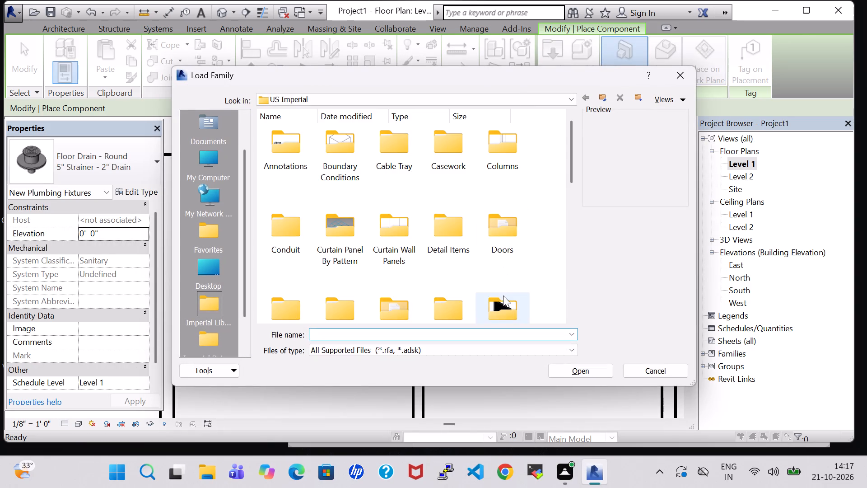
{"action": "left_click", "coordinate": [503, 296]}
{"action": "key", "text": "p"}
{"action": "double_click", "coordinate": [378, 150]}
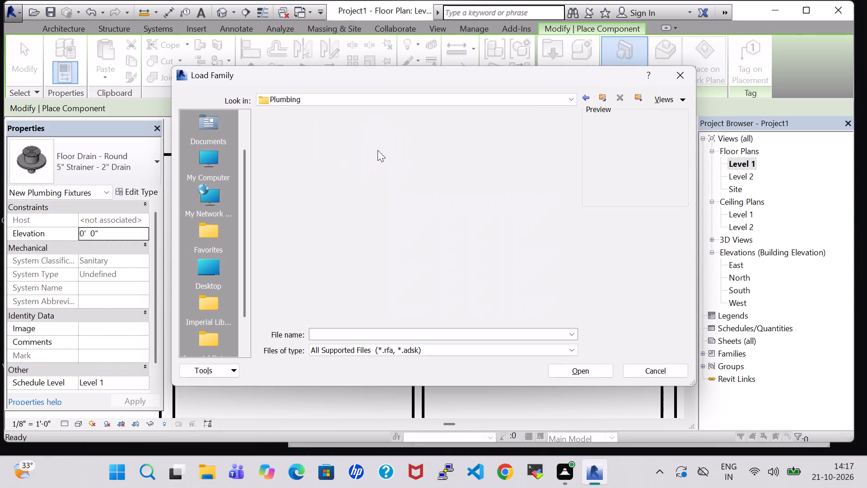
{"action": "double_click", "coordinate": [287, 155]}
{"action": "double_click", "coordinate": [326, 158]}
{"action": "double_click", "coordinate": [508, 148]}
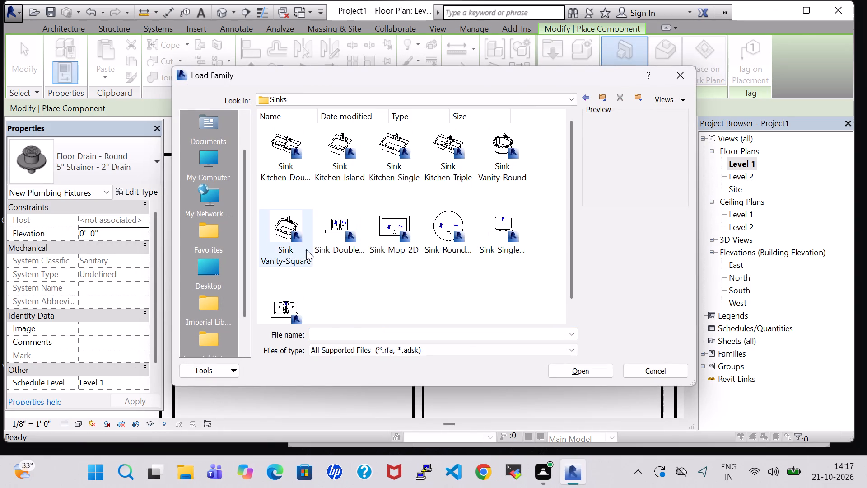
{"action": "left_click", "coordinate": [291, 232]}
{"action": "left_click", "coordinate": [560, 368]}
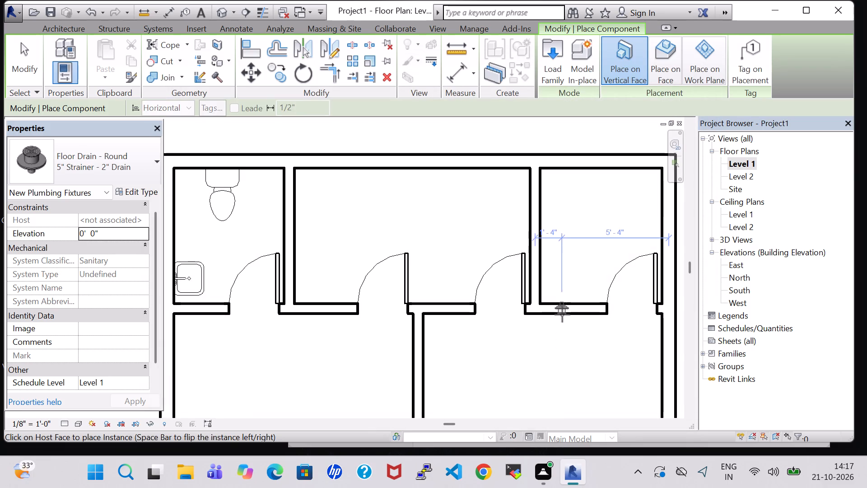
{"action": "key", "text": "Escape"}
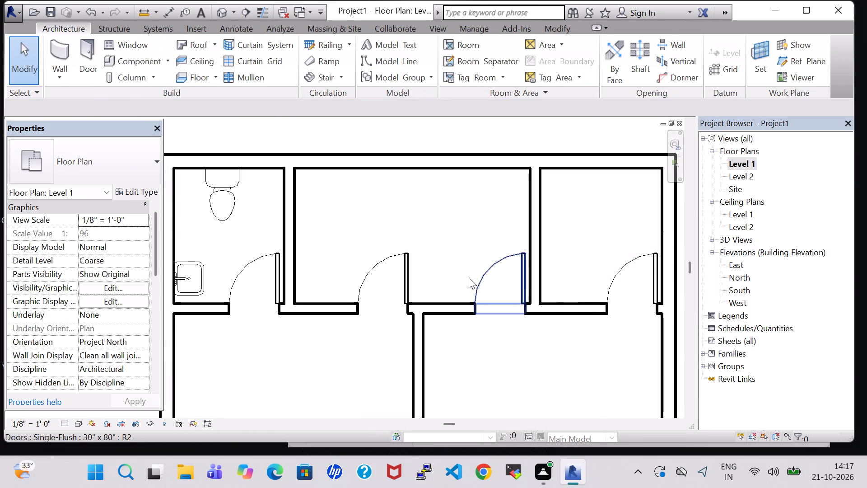
Place a matching 20" x 18" Sink Vanity-Square in the upper-right bathroom, rotated to back onto the partition and aligned with the existing sink.
{"action": "left_click", "coordinate": [186, 266]}
{"action": "right_click", "coordinate": [186, 266]}
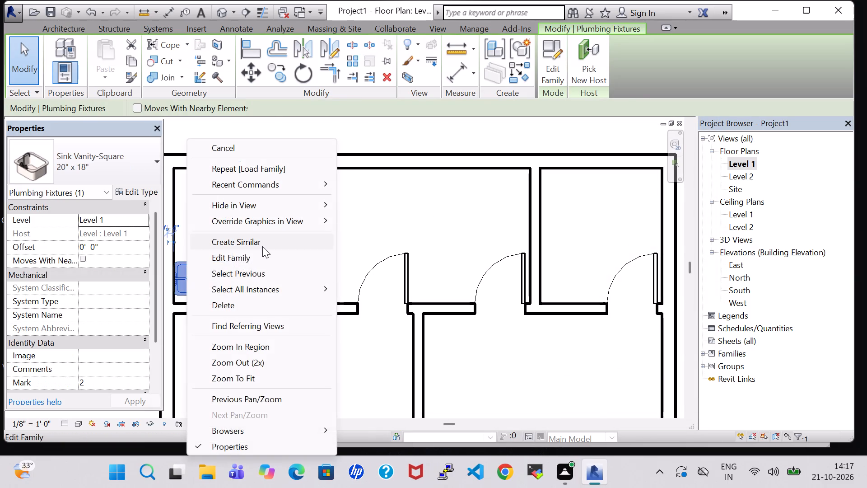
{"action": "left_click", "coordinate": [262, 244]}
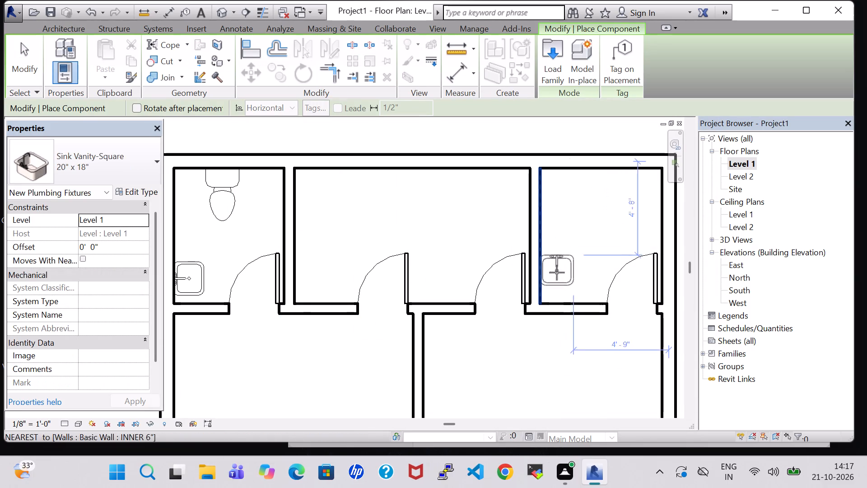
{"action": "key", "text": "space"}
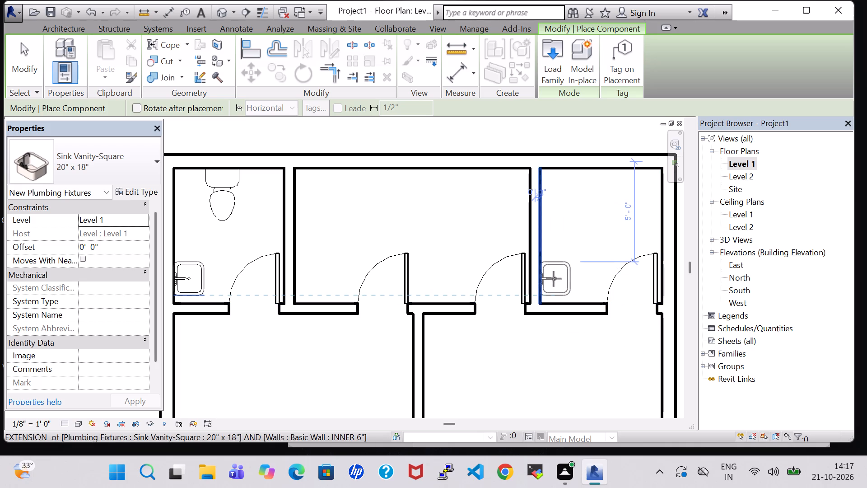
{"action": "scroll", "coordinate": [554, 279], "scroll_direction": "up", "scroll_amount": 5}
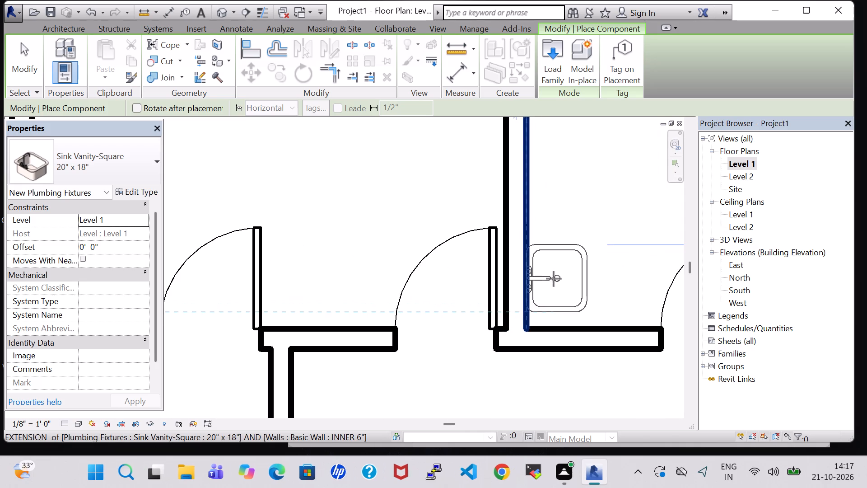
{"action": "left_click", "coordinate": [554, 279]}
{"action": "scroll", "coordinate": [568, 239], "scroll_direction": "down", "scroll_amount": 3}
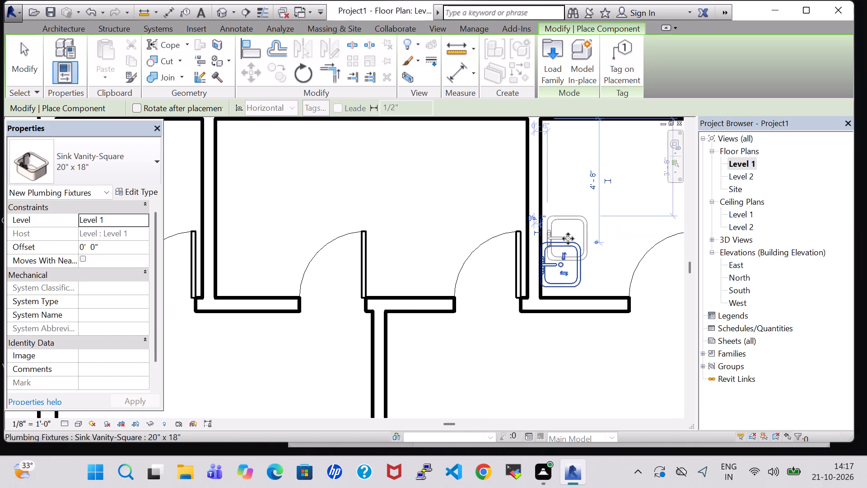
{"action": "key", "text": "Escape"}
{"action": "key", "text": "Escape"}
Place a matching Toilet-Domestic-3D against the upper-right bathroom's top wall, aligned with the existing toilet and about 3'-5" from the right exterior wall.
{"action": "scroll", "coordinate": [578, 212], "scroll_direction": "down", "scroll_amount": 5}
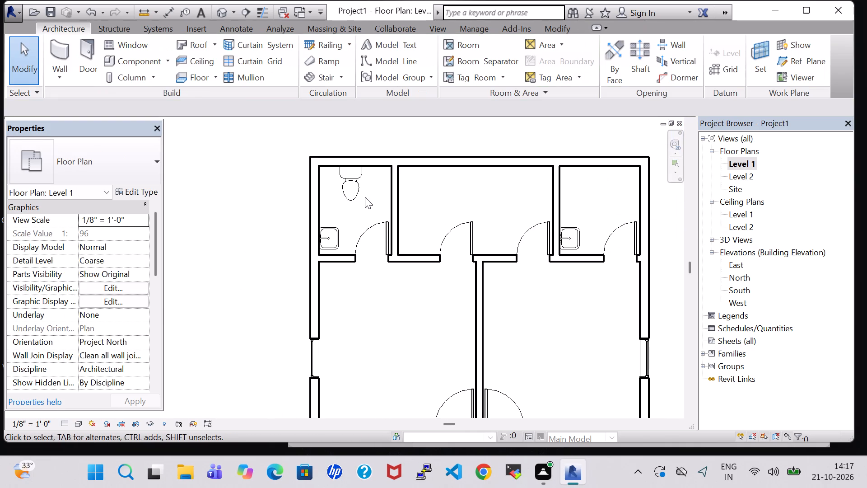
{"action": "left_click", "coordinate": [360, 190]}
{"action": "right_click", "coordinate": [360, 190]}
{"action": "left_click", "coordinate": [401, 241]}
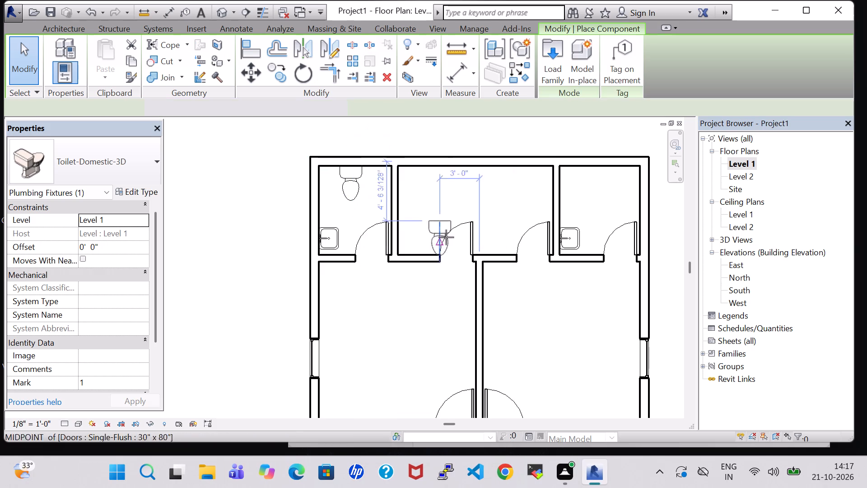
{"action": "middle_click_drag", "start_coordinate": [517, 218], "coordinate": [393, 231]}
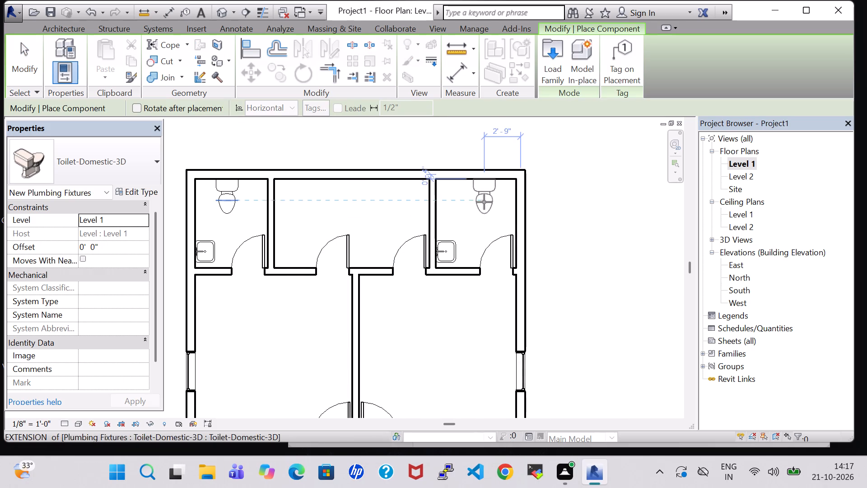
{"action": "left_click", "coordinate": [475, 201]}
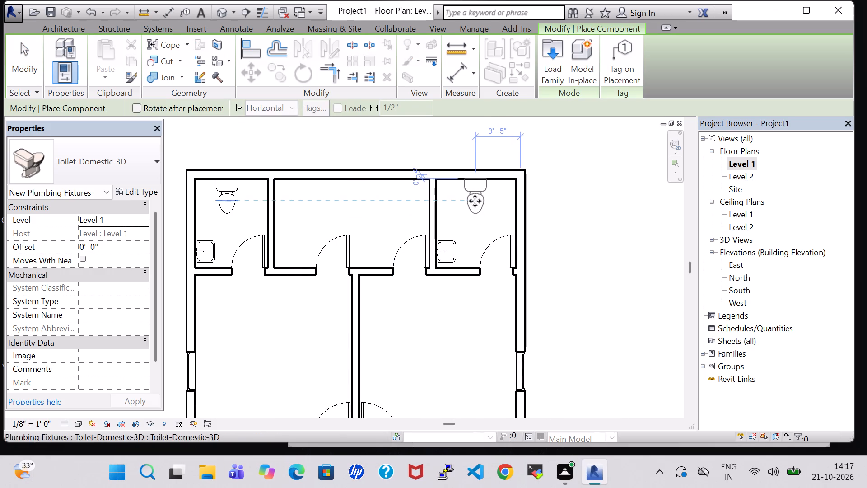
{"action": "key", "text": "Escape"}
{"action": "key", "text": "Escape"}
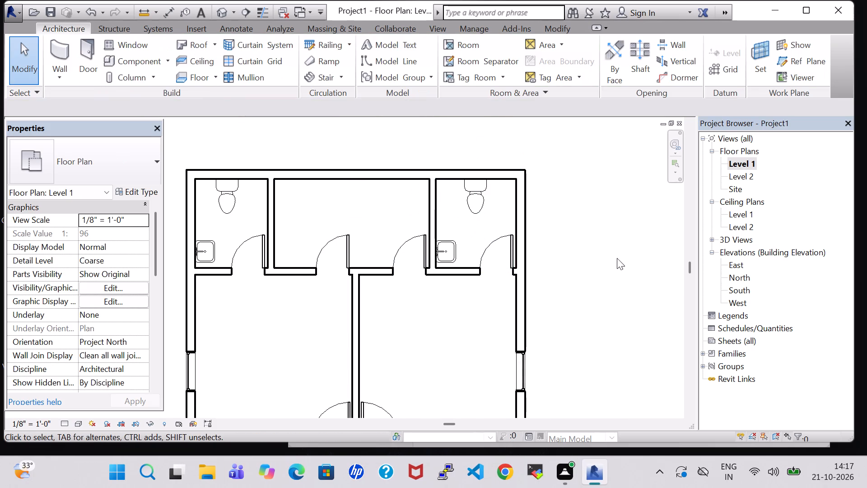
Examine the upper-right bathroom fixtures in the 3D view and return to the Level 1 floor plan.
{"action": "left_click", "coordinate": [224, 6]}
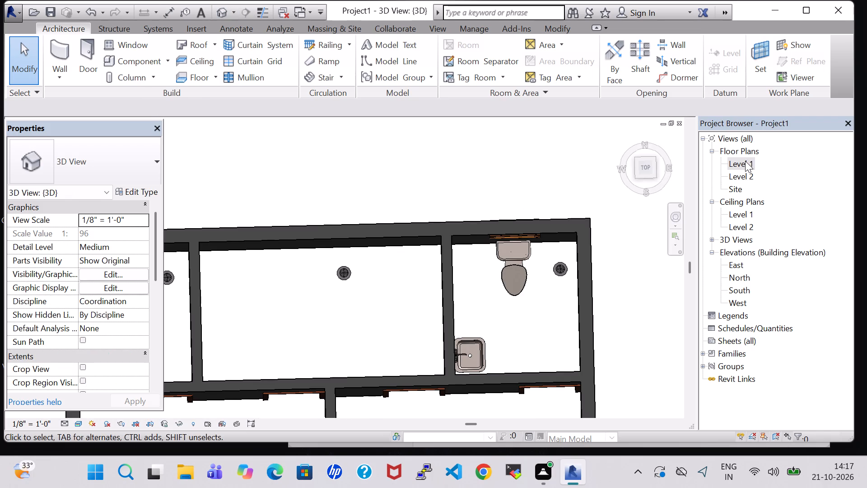
{"action": "double_click", "coordinate": [745, 161]}
{"action": "scroll", "coordinate": [503, 241], "scroll_direction": "down", "scroll_amount": 2}
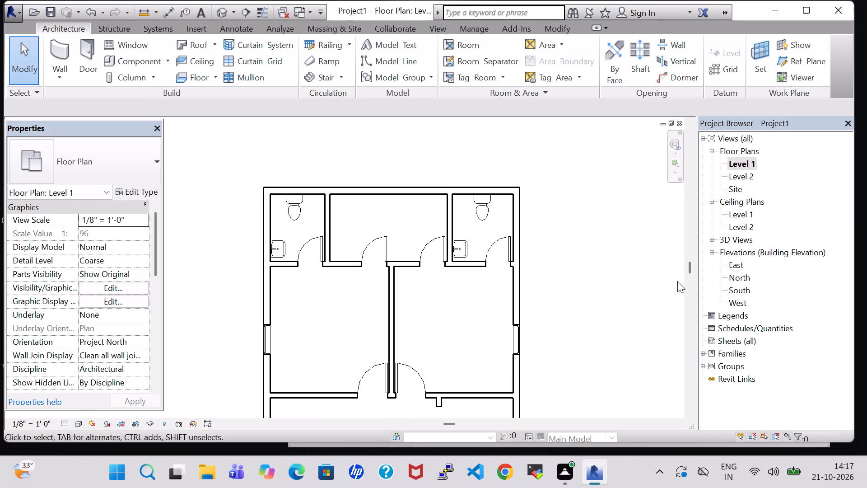
{"action": "left_click", "coordinate": [630, 277]}
Place tagged rooms in the upper-left and upper-right bathrooms.
{"action": "left_click", "coordinate": [473, 40]}
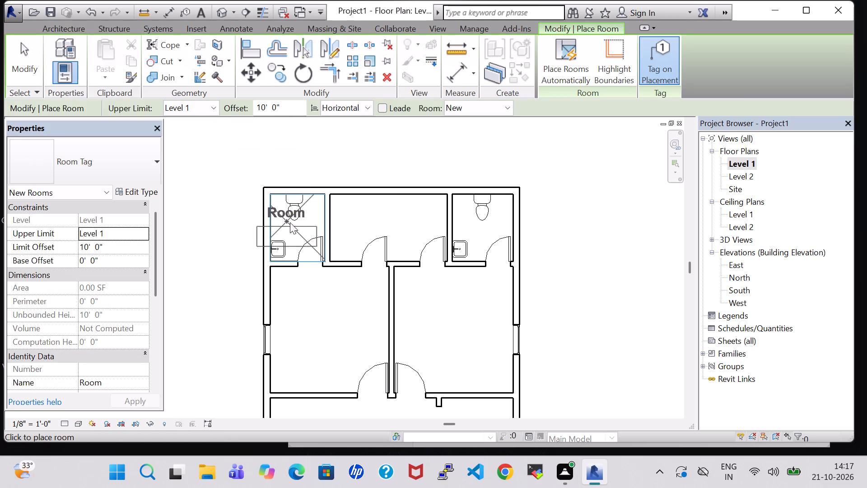
{"action": "left_click", "coordinate": [297, 227]}
{"action": "left_click", "coordinate": [482, 227]}
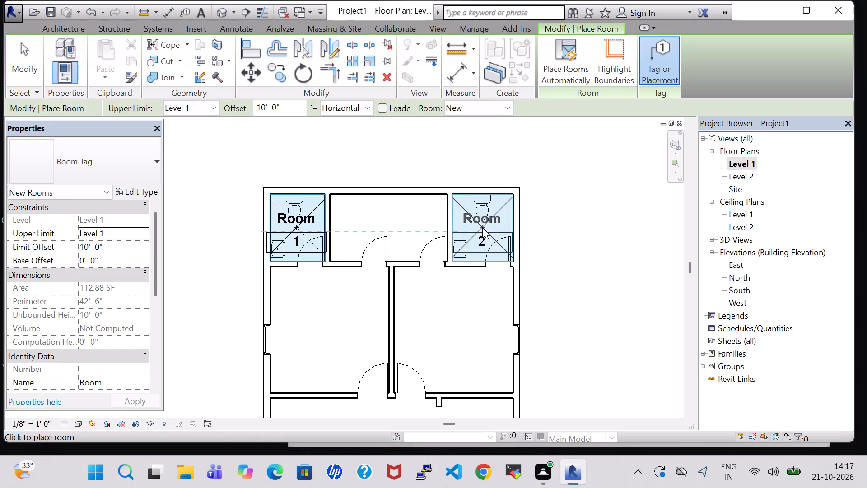
Turn off Show Room Number in the Room Tag type properties and end room placement.
{"action": "left_click", "coordinate": [123, 193]}
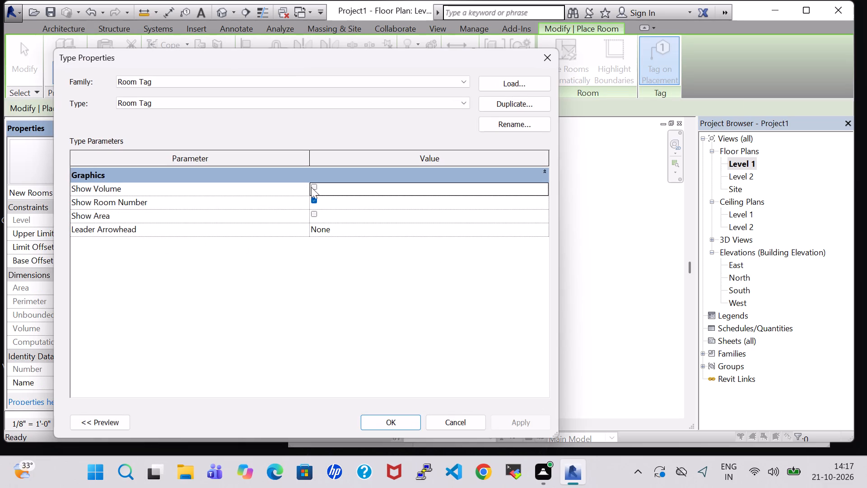
{"action": "left_click", "coordinate": [313, 201]}
{"action": "left_click", "coordinate": [392, 418]}
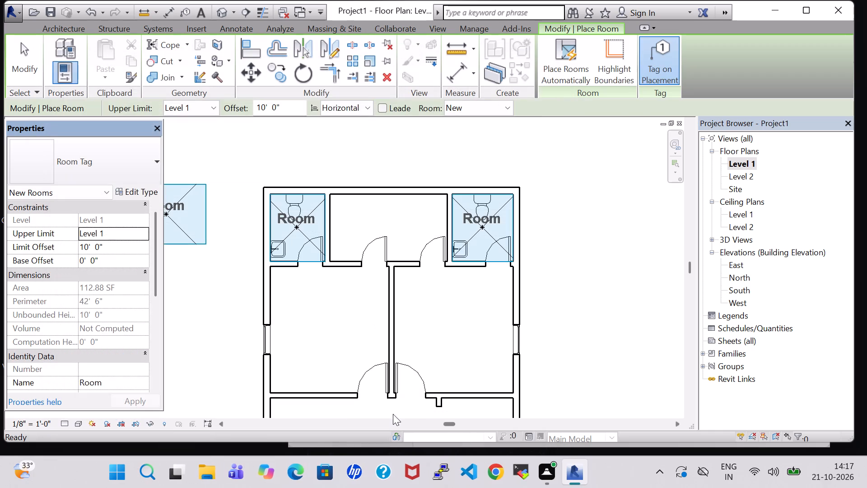
{"action": "key", "text": "Escape"}
{"action": "key", "text": "Escape"}
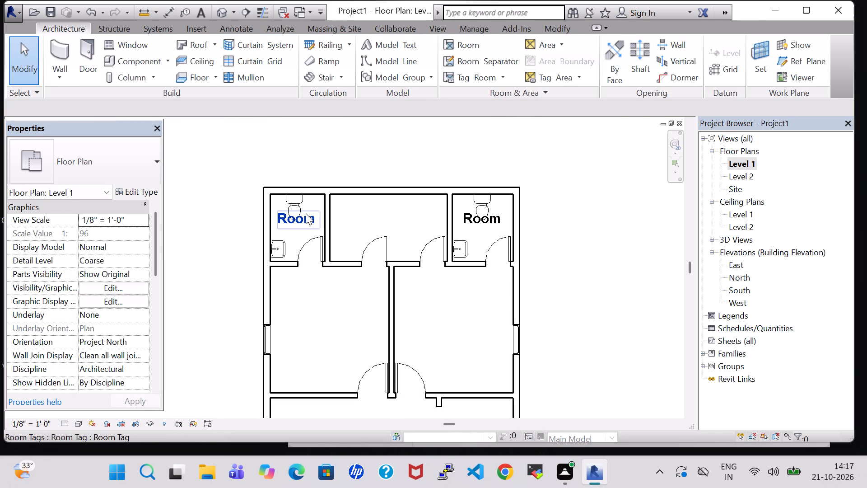
Rename the room tags in both upper bathrooms to BATH.
{"action": "double_click", "coordinate": [306, 213]}
{"action": "key", "text": "BackSpace"}
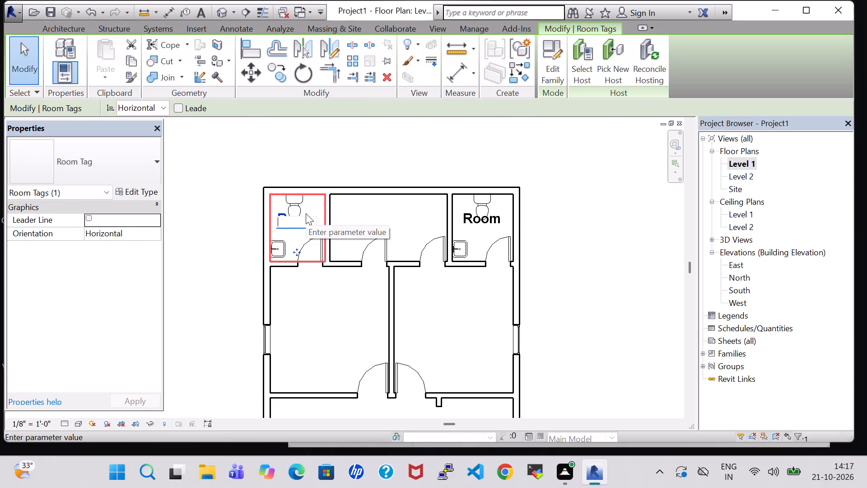
{"action": "type", "text": "BAT"}
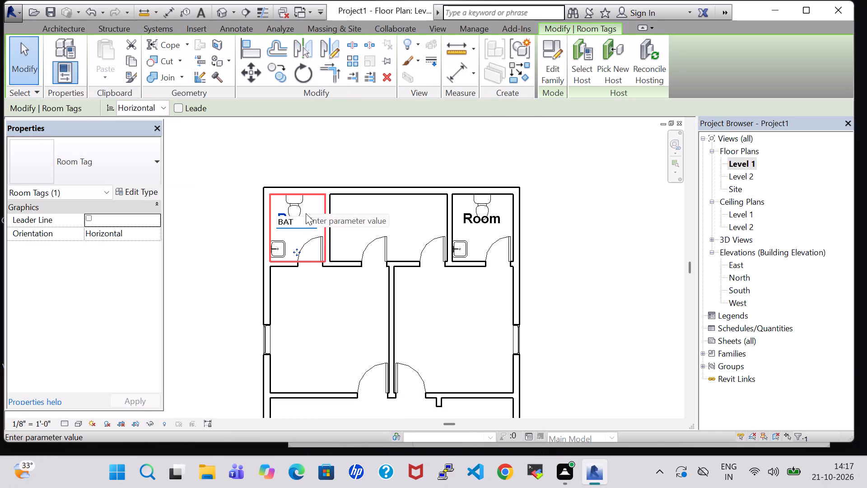
{"action": "key", "text": "h"}
{"action": "key", "text": "Return"}
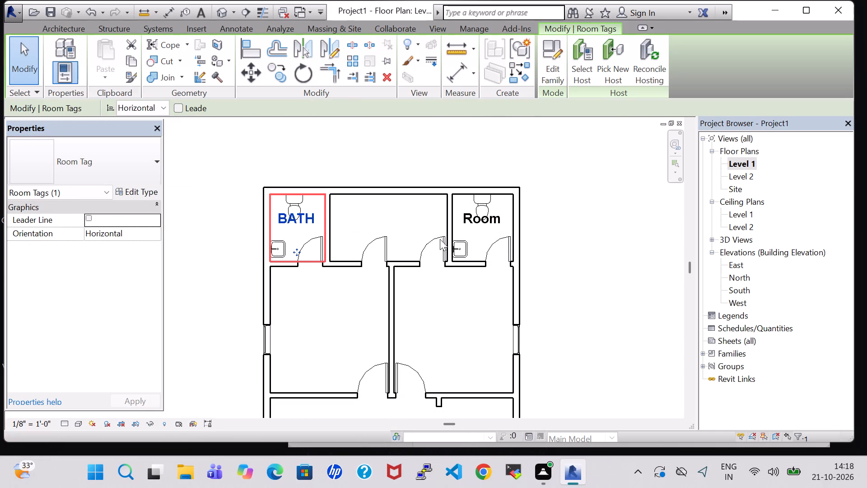
{"action": "double_click", "coordinate": [496, 226]}
{"action": "key", "text": "BackSpace"}
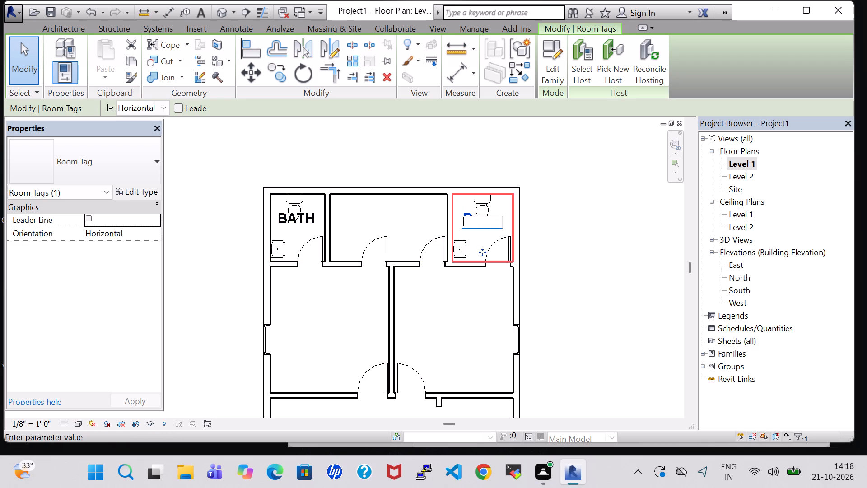
{"action": "type", "text": "BATH"}
{"action": "key", "text": "Return"}
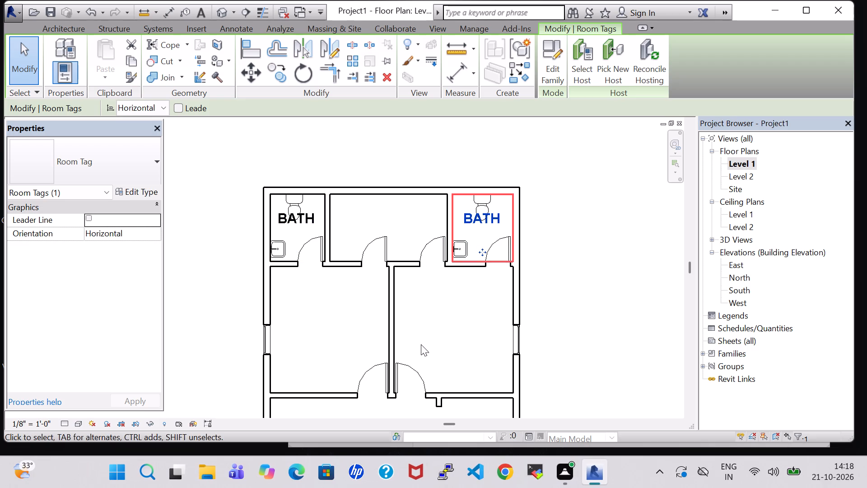
Split the house's top exterior wall at the two bathroom partitions, isolating the segment between the bathrooms.
{"action": "left_click", "coordinate": [374, 192]}
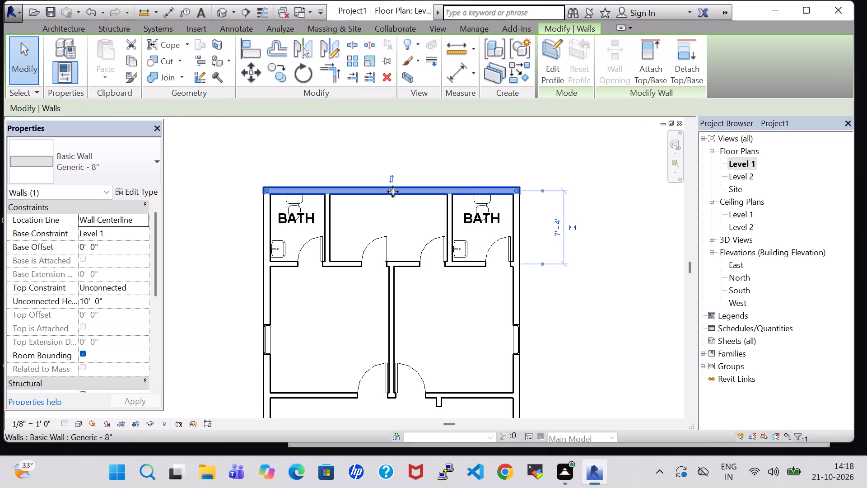
{"action": "left_click", "coordinate": [539, 166]}
{"action": "left_click", "coordinate": [562, 25]}
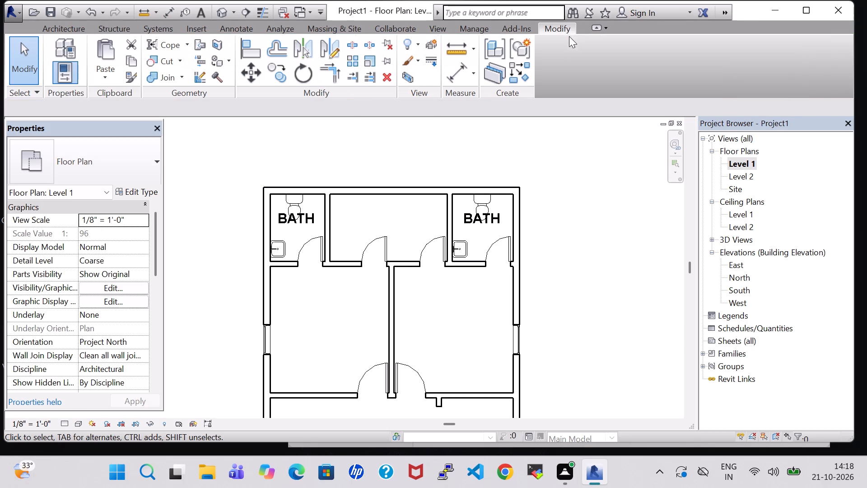
{"action": "left_click", "coordinate": [347, 45]}
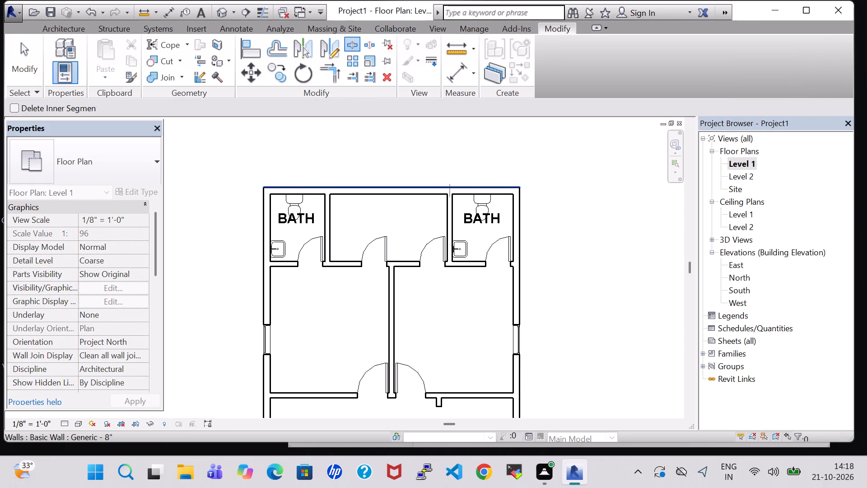
{"action": "left_click", "coordinate": [449, 187]}
{"action": "left_click", "coordinate": [330, 185]}
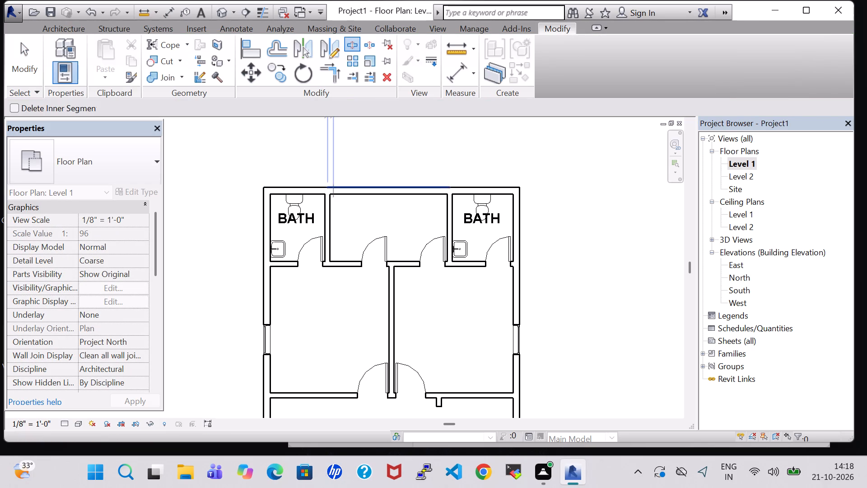
{"action": "key", "text": "Escape"}
{"action": "key", "text": "Escape"}
Set the unconnected height of the top wall segment between the two bathrooms to 5' 0".
{"action": "left_click", "coordinate": [357, 193]}
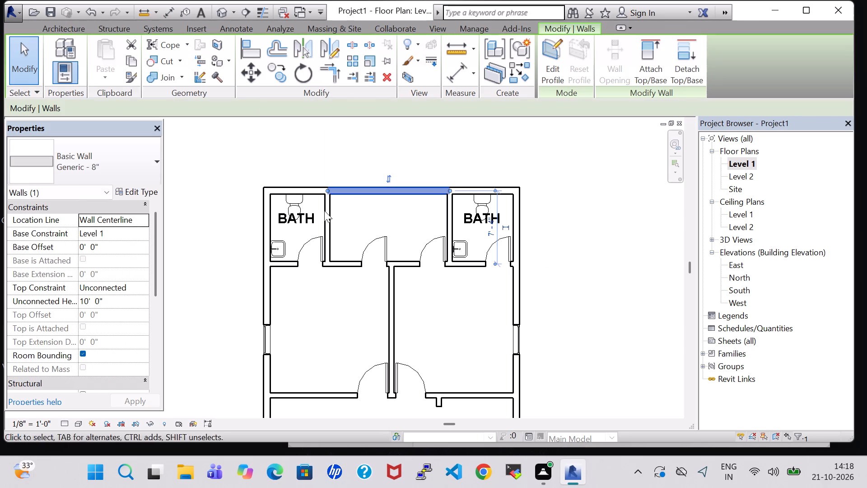
{"action": "left_click", "coordinate": [86, 300]}
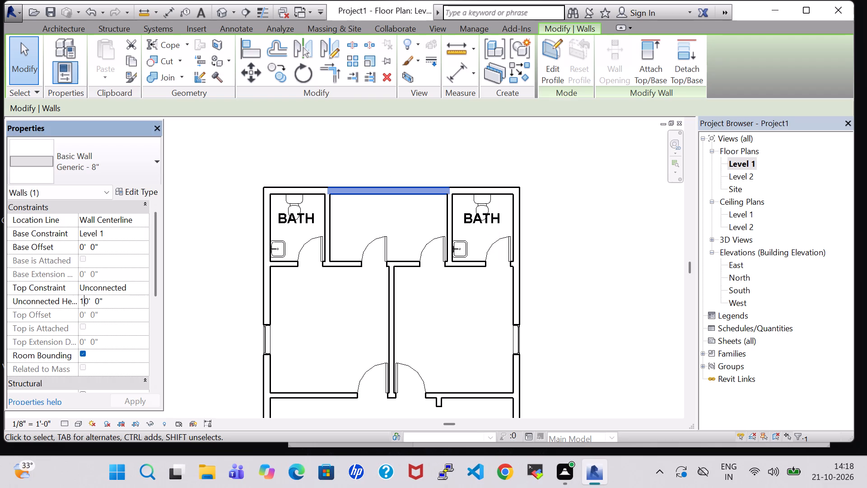
{"action": "left_click", "coordinate": [86, 300]}
{"action": "key", "text": "BackSpace"}
{"action": "key", "text": "BackSpace"}
{"action": "key", "text": "5"}
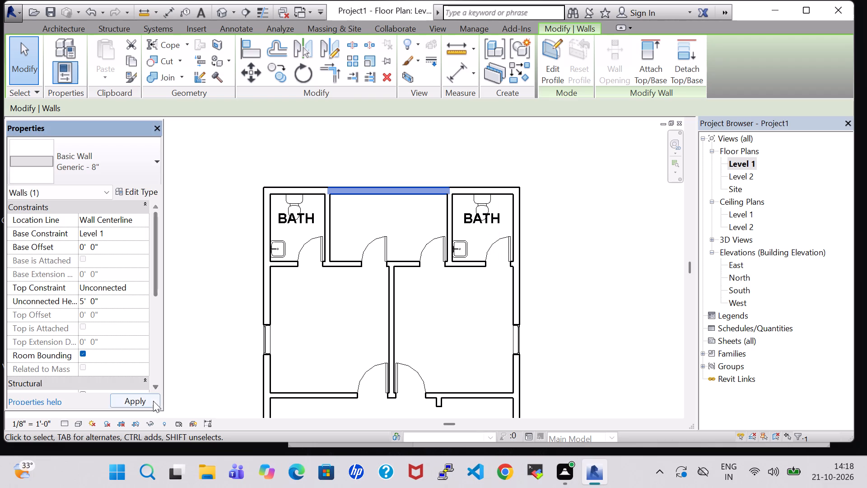
{"action": "left_click", "coordinate": [148, 401]}
{"action": "left_click", "coordinate": [574, 281]}
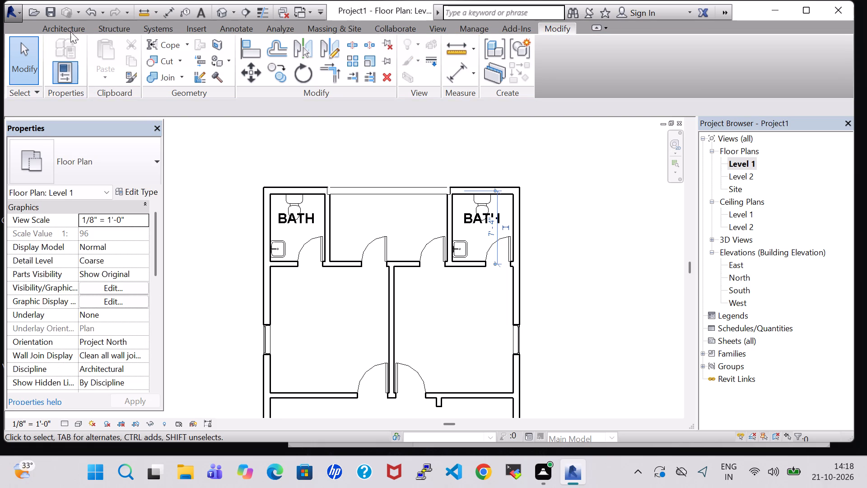
Load the RPC Plant - Tropical family from the Planting folder of the US Imperial library.
{"action": "left_click", "coordinate": [50, 34]}
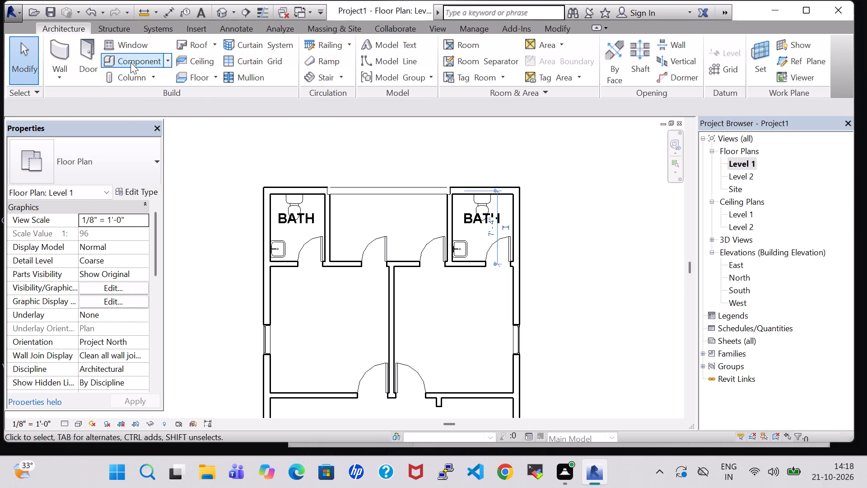
{"action": "left_click", "coordinate": [131, 62]}
{"action": "left_click", "coordinate": [556, 56]}
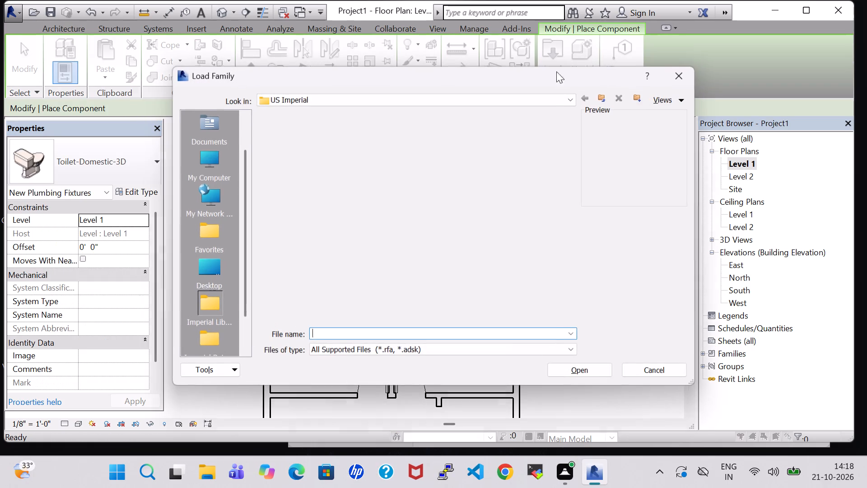
{"action": "left_click", "coordinate": [497, 299]}
{"action": "key", "text": "p"}
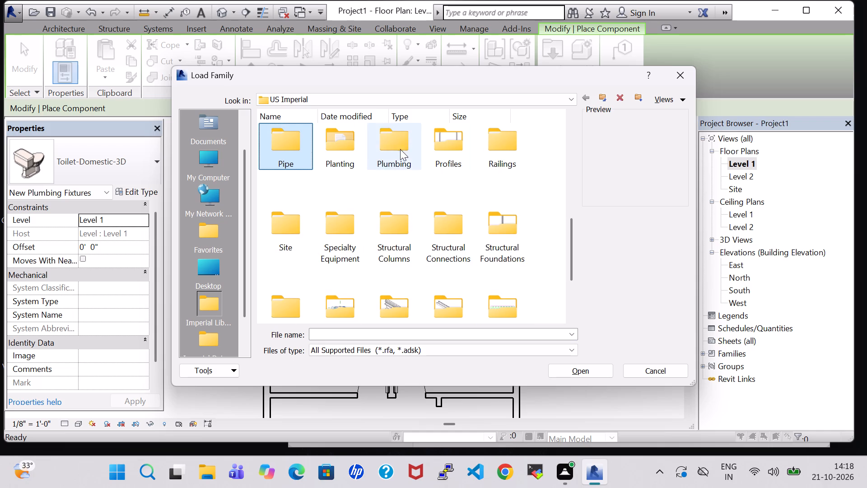
{"action": "double_click", "coordinate": [348, 145]}
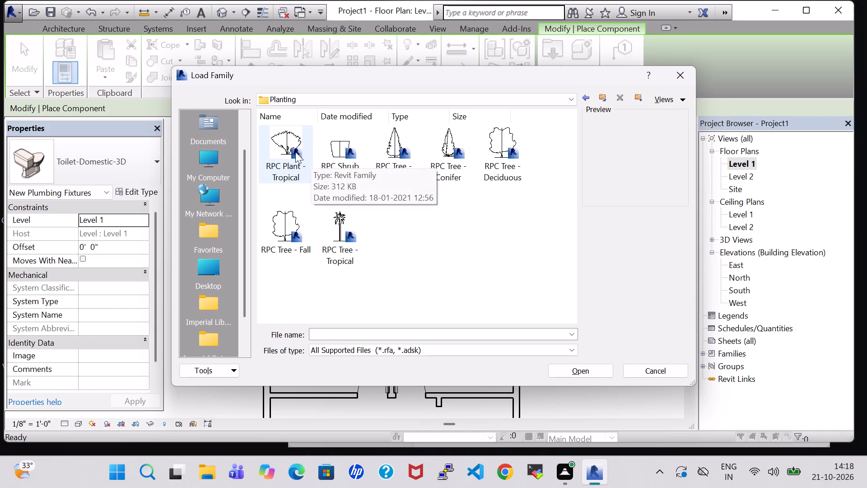
{"action": "left_click", "coordinate": [294, 151]}
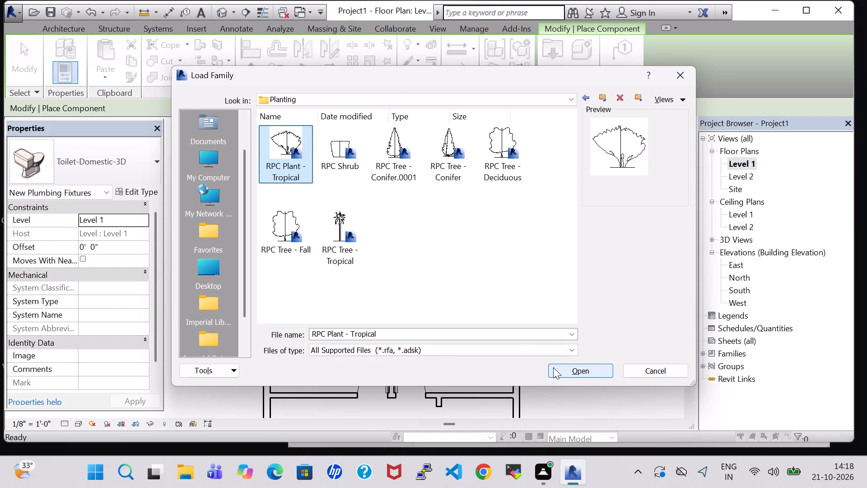
{"action": "left_click", "coordinate": [555, 367]}
Place four RPC Plant - Tropical Agave - 1.5' plants in a row between the bathrooms, about 1'-3" from the low top wall.
{"action": "scroll", "coordinate": [353, 218], "scroll_direction": "up", "scroll_amount": 2}
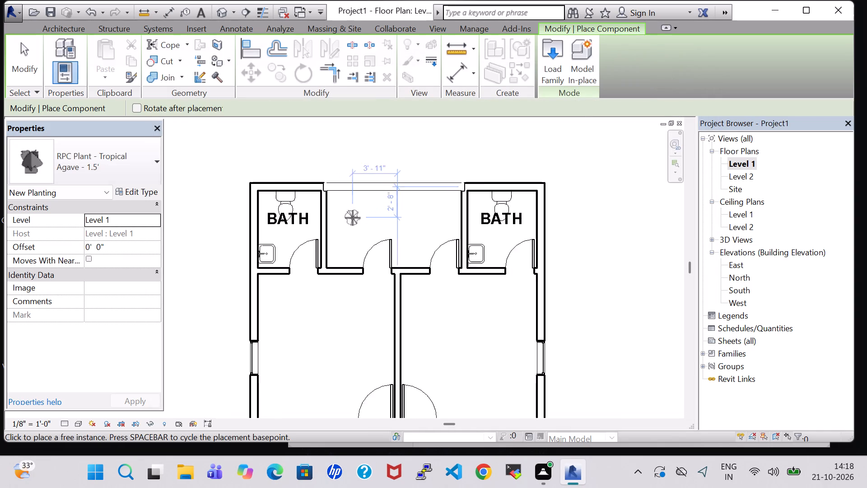
{"action": "scroll", "coordinate": [353, 218], "scroll_direction": "up", "scroll_amount": 3}
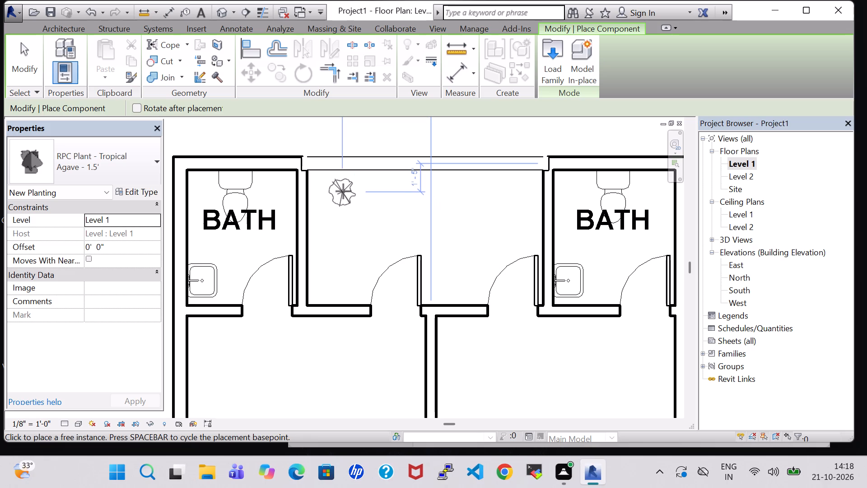
{"action": "left_click", "coordinate": [343, 189]}
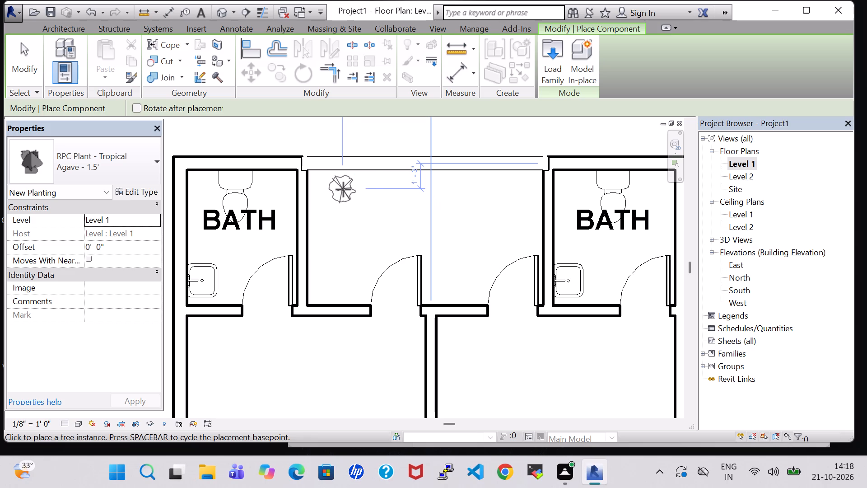
{"action": "left_click", "coordinate": [411, 188]}
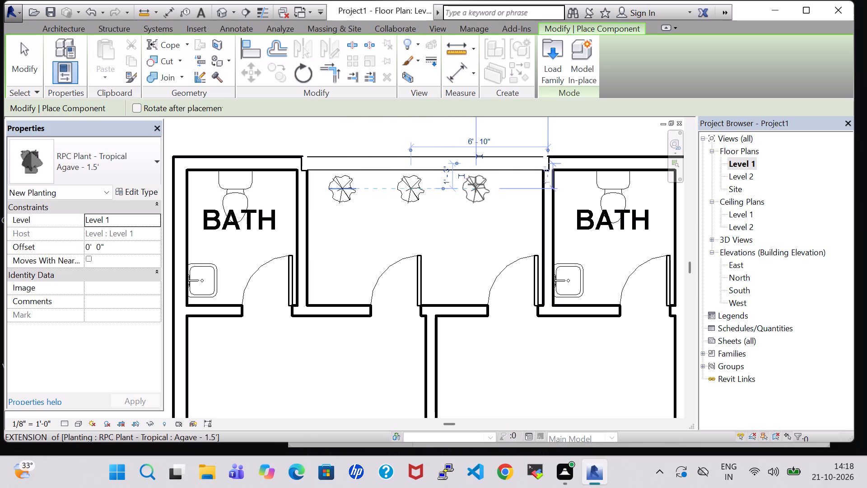
{"action": "left_click", "coordinate": [471, 184]}
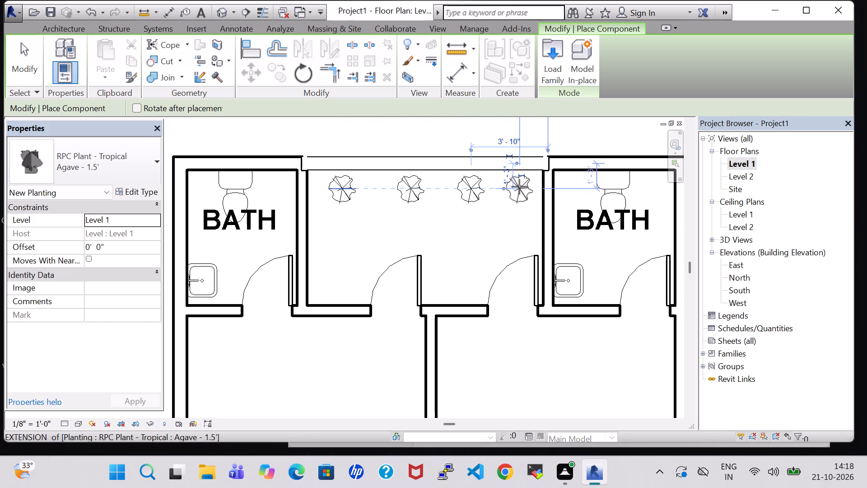
{"action": "left_click", "coordinate": [519, 187]}
{"action": "key", "text": "Escape"}
{"action": "key", "text": "Escape"}
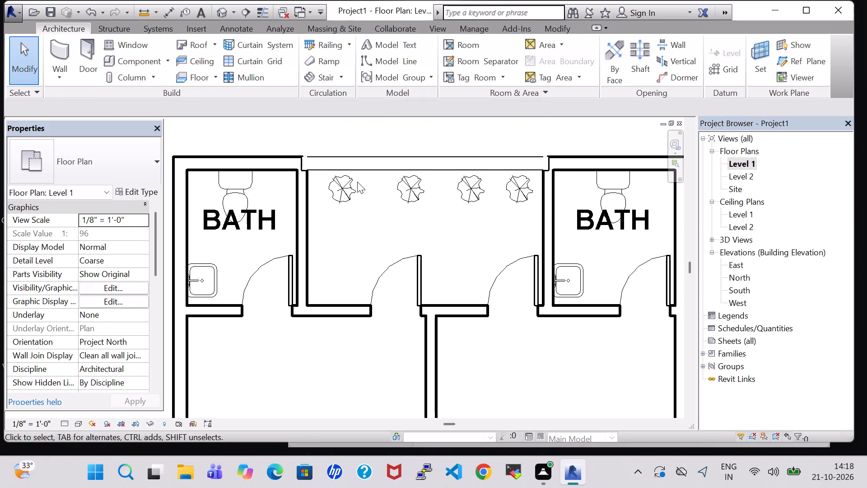
Change the leftmost plant to Jungle Flame - 3' and nudge it down to about 1'-9" from the top wall.
{"action": "left_click", "coordinate": [353, 186]}
{"action": "left_click", "coordinate": [71, 164]}
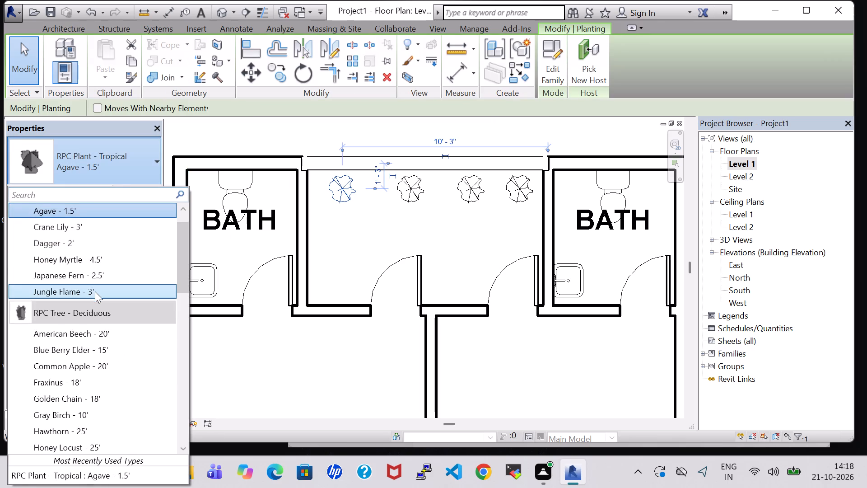
{"action": "left_click", "coordinate": [95, 291]}
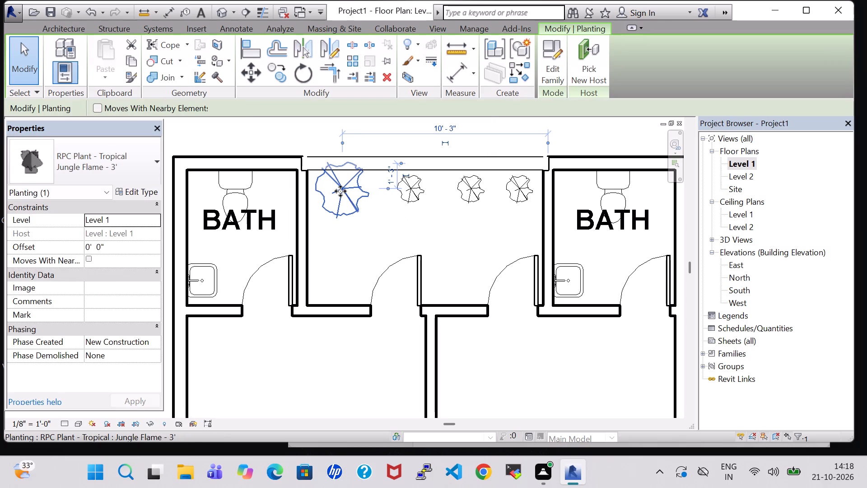
{"action": "left_click", "coordinate": [340, 191]}
{"action": "key", "text": "Down"}
{"action": "key", "text": "Down"}
{"action": "key", "text": "Down"}
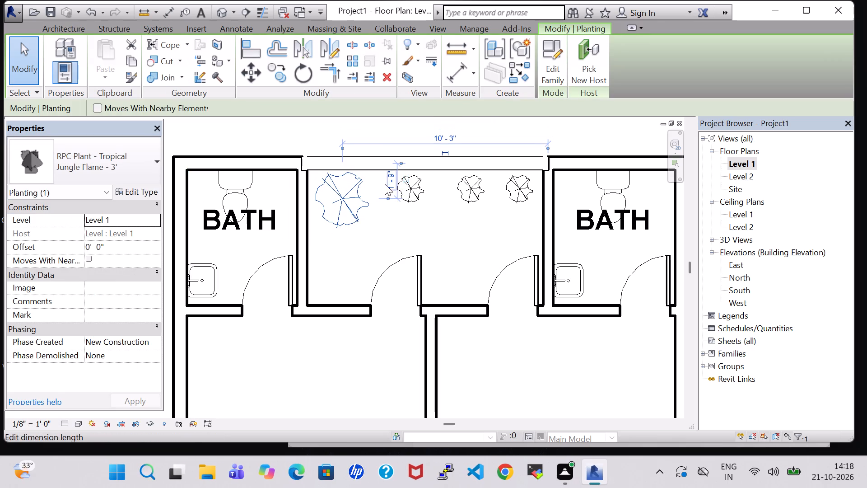
Change the second plant from the left to Jungle Flame - 3'.
{"action": "left_click", "coordinate": [413, 194]}
{"action": "left_click", "coordinate": [103, 156]}
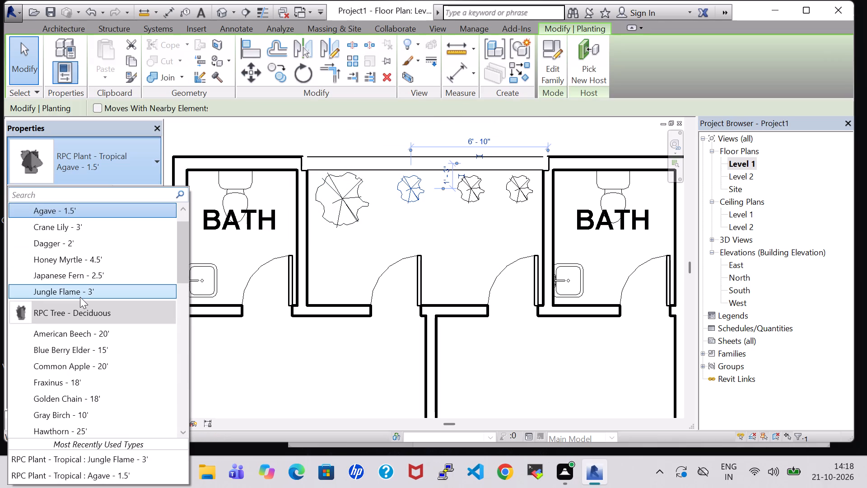
{"action": "left_click", "coordinate": [80, 297]}
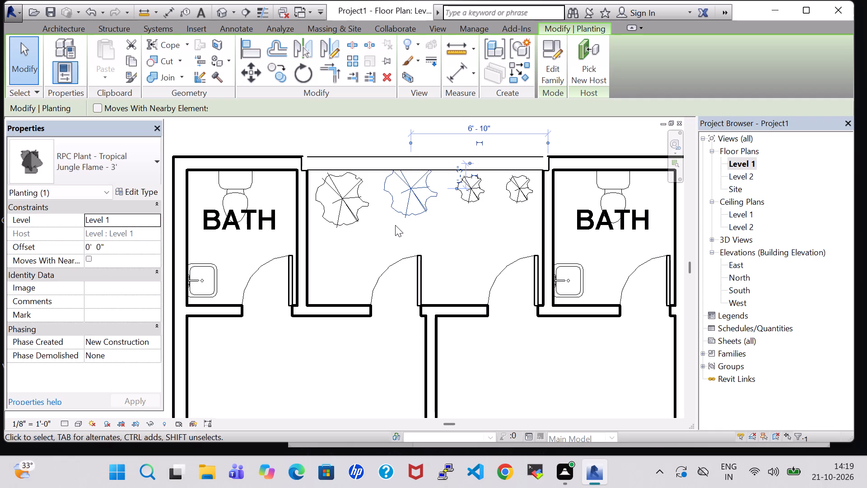
Nudge the second plant from the left down to about 1'-9" from the low top wall.
{"action": "key", "text": "Down"}
{"action": "key", "text": "Down"}
{"action": "key", "text": "Down"}
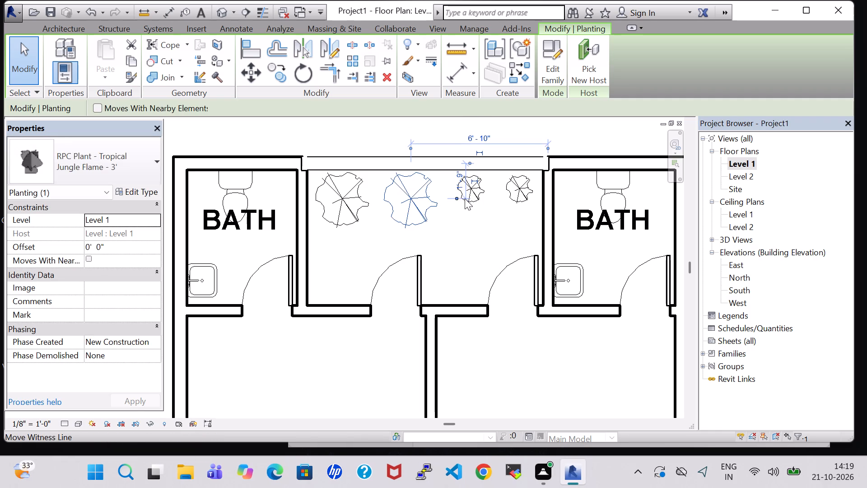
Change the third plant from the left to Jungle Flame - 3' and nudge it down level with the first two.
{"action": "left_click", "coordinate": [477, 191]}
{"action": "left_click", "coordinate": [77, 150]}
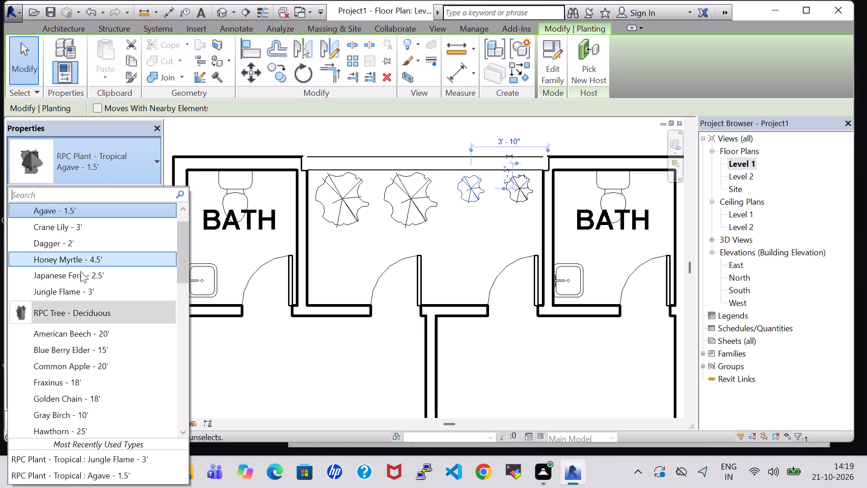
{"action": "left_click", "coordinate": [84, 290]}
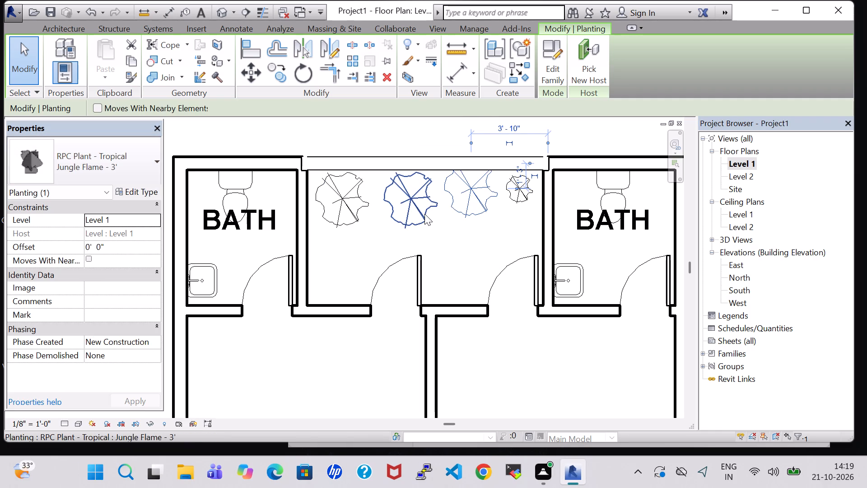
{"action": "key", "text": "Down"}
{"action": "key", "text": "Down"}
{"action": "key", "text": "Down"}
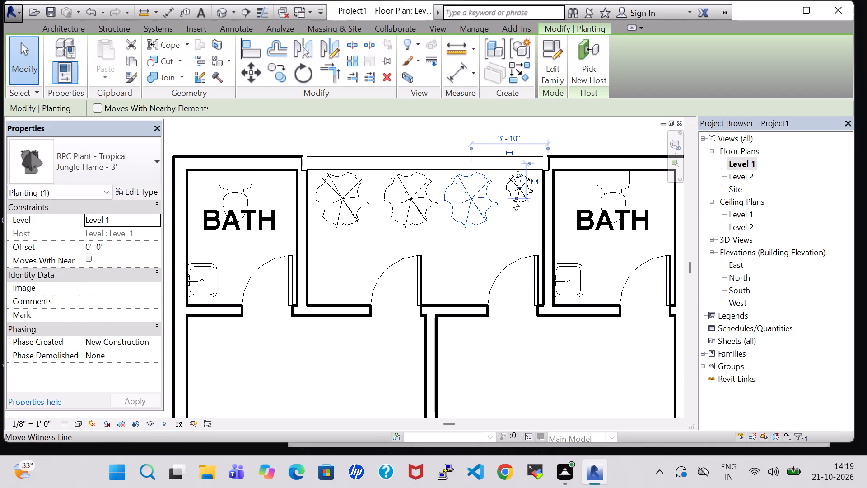
Change the rightmost plant to Jungle Flame - 3' and nudge it to about 1'-11" from the top wall and 1'-7" from the right-hand bathroom wall.
{"action": "left_click", "coordinate": [508, 225]}
{"action": "left_click", "coordinate": [516, 189]}
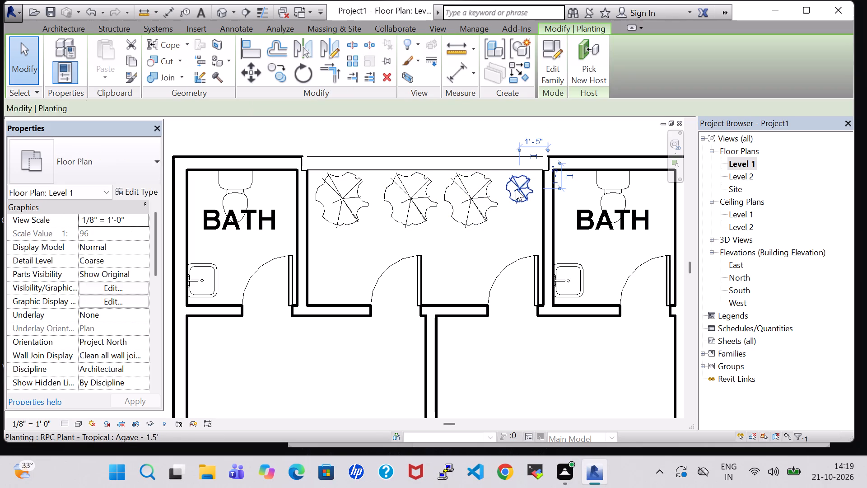
{"action": "left_click", "coordinate": [115, 148]}
{"action": "left_click", "coordinate": [84, 294]}
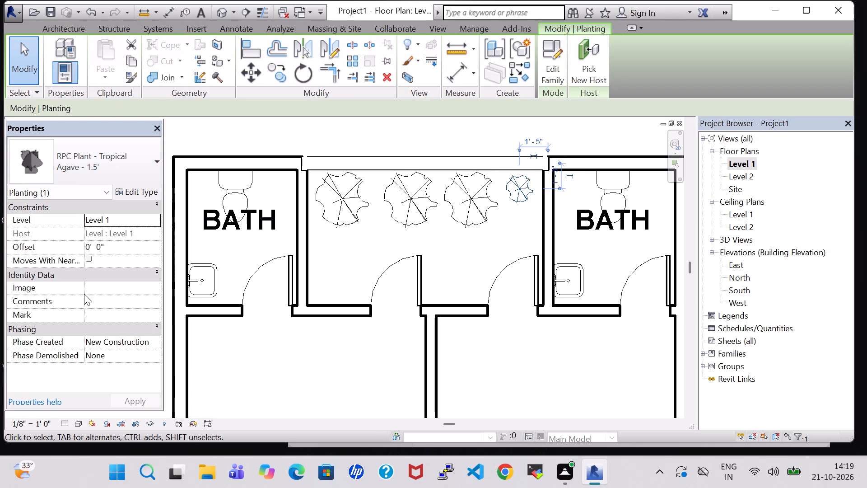
{"action": "key", "text": "Down"}
{"action": "key", "text": "Down"}
{"action": "key", "text": "Down"}
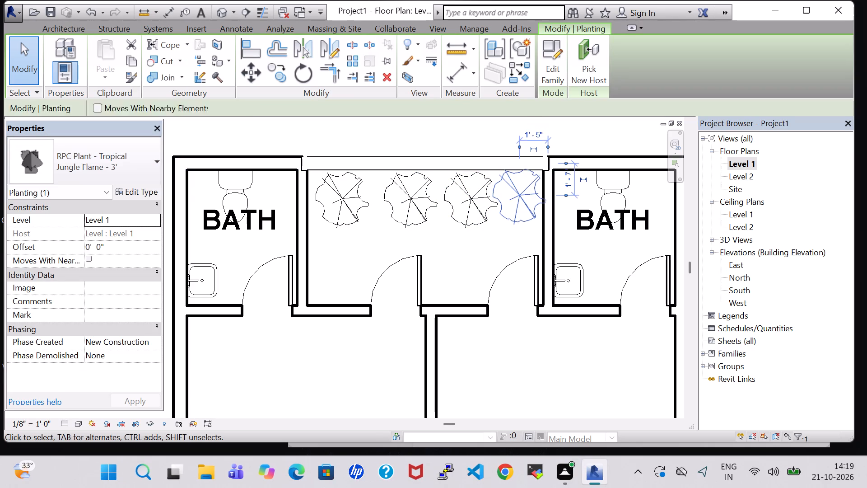
{"action": "key", "text": "Down"}
{"action": "key", "text": "Left"}
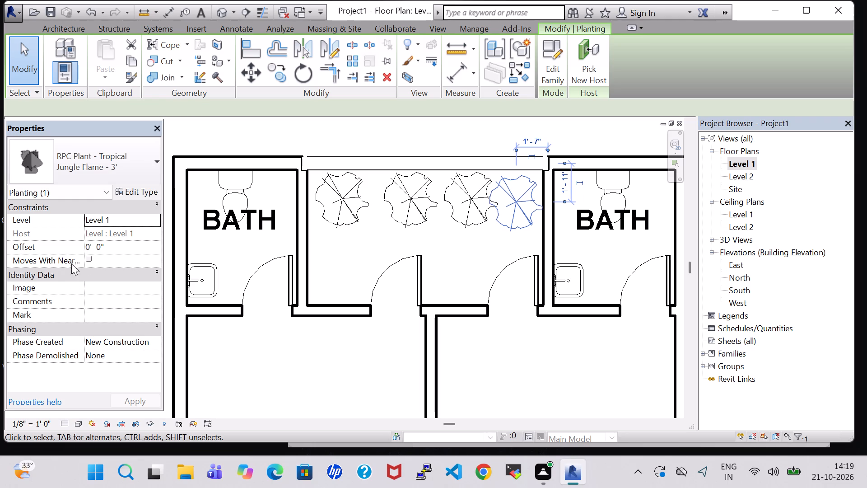
Delete the third plant from the left in the row between the bathrooms.
{"action": "left_click", "coordinate": [464, 219]}
{"action": "key", "text": "Delete"}
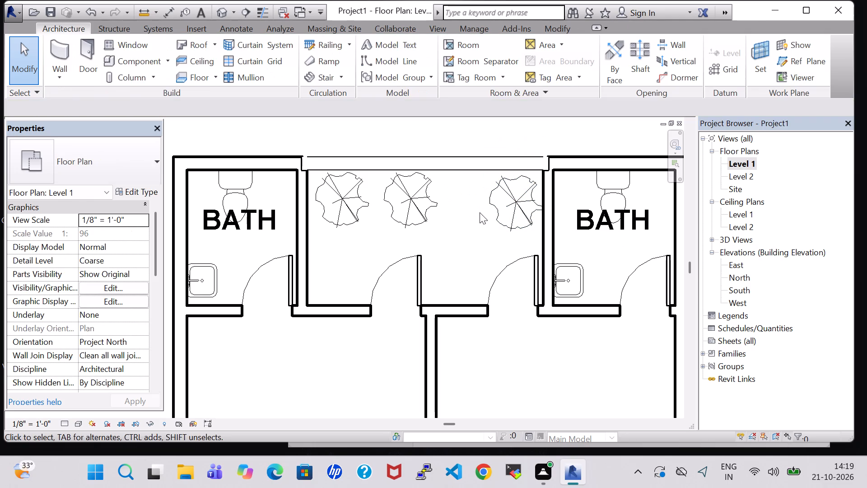
Nudge the rightmost plant to about 1'-9" from both the top wall and the right-hand bathroom wall.
{"action": "left_click", "coordinate": [502, 211]}
{"action": "key", "text": "Left"}
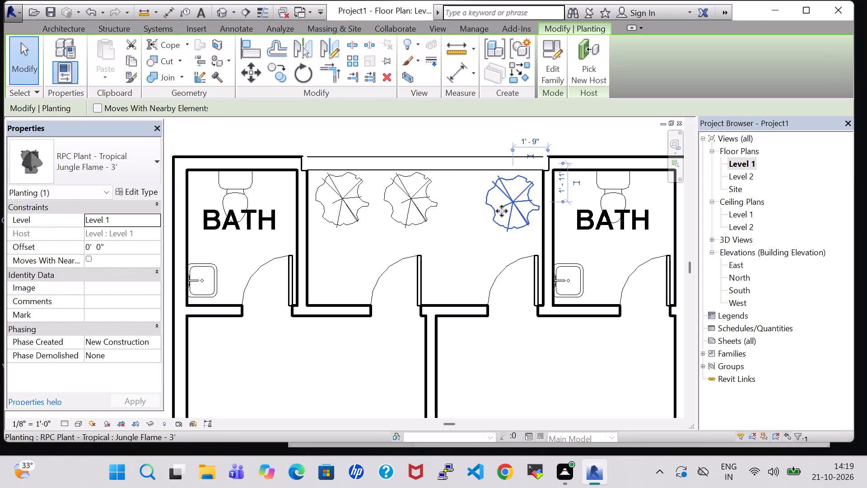
{"action": "key", "text": "Up"}
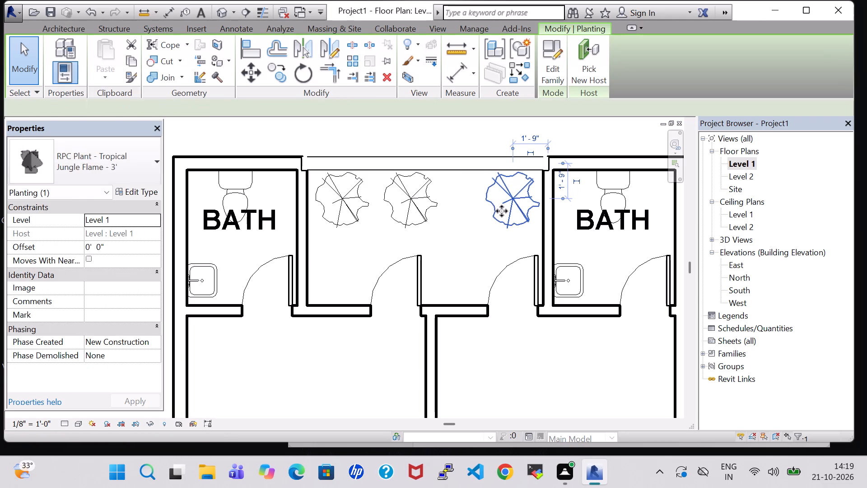
Nudge the middle plant right so it sits midway between the other two plants.
{"action": "left_click", "coordinate": [429, 207]}
{"action": "key", "text": "Right"}
{"action": "key", "text": "Right"}
{"action": "key", "text": "Right"}
{"action": "key", "text": "Right"}
{"action": "key", "text": "Right"}
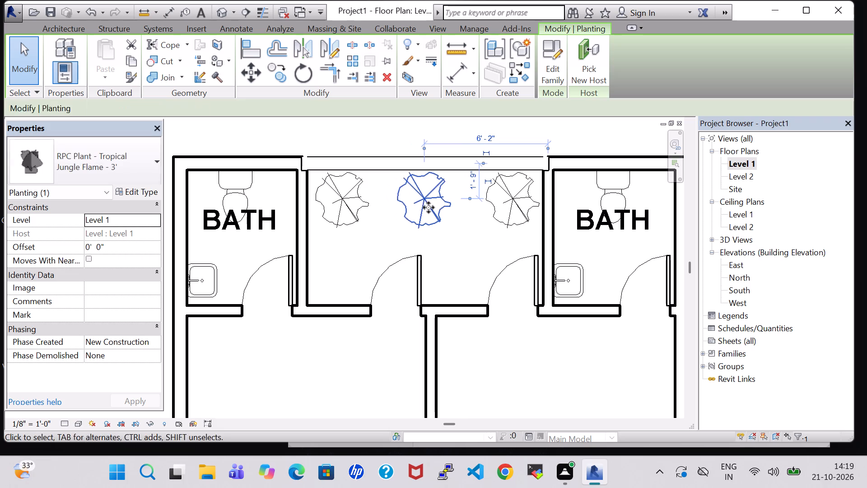
{"action": "left_click", "coordinate": [366, 224]}
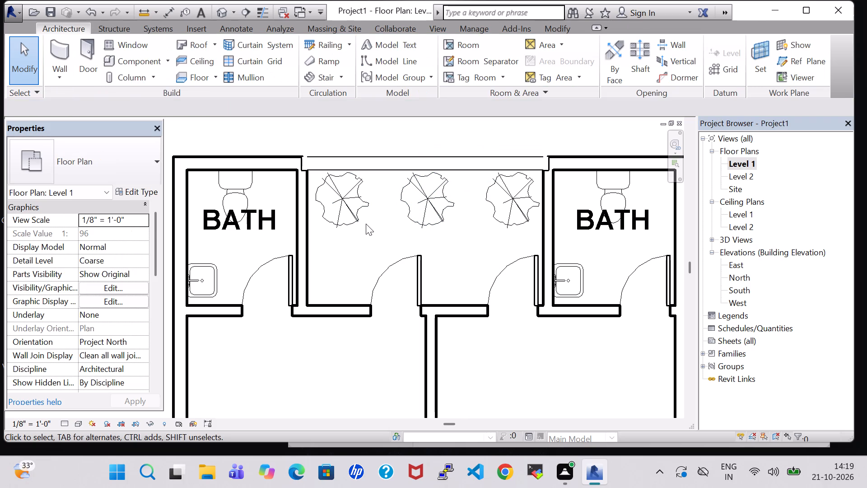
In the 3D view, move the floor drain between the bathrooms to about 5'-4" from the top wall and 4'-3" from the right-hand bathroom wall.
{"action": "left_click", "coordinate": [220, 11]}
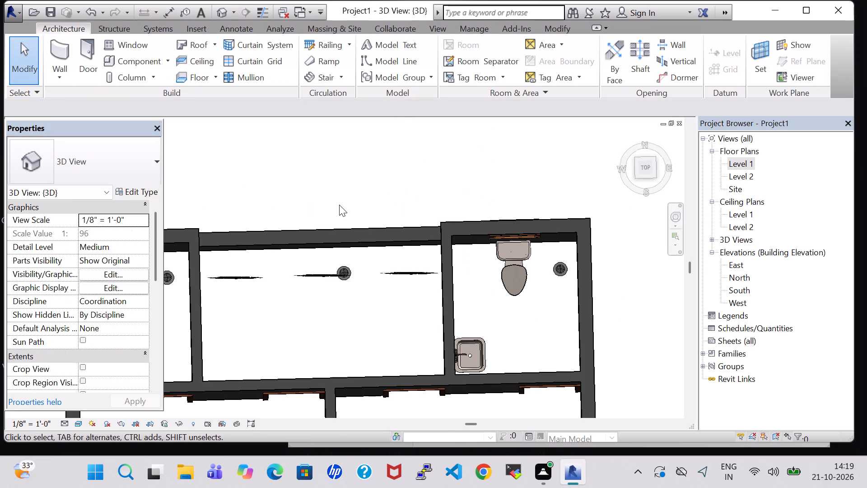
{"action": "middle_click_drag", "start_coordinate": [346, 303], "coordinate": [345, 280], "text": "shift"}
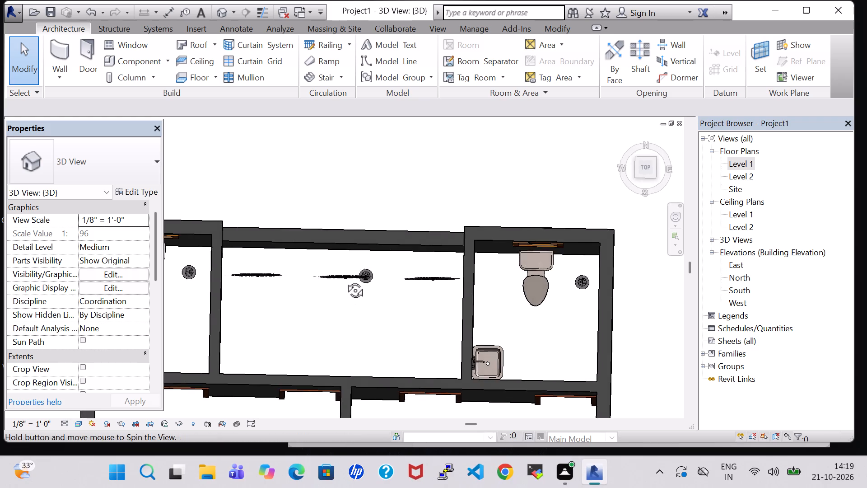
{"action": "middle_click_drag", "start_coordinate": [345, 280], "coordinate": [349, 276], "text": "shift"}
{"action": "middle_click", "coordinate": [350, 275], "text": "shift"}
{"action": "scroll", "coordinate": [354, 276], "scroll_direction": "up", "scroll_amount": 2}
{"action": "scroll", "coordinate": [328, 304], "scroll_direction": "up", "scroll_amount": 3}
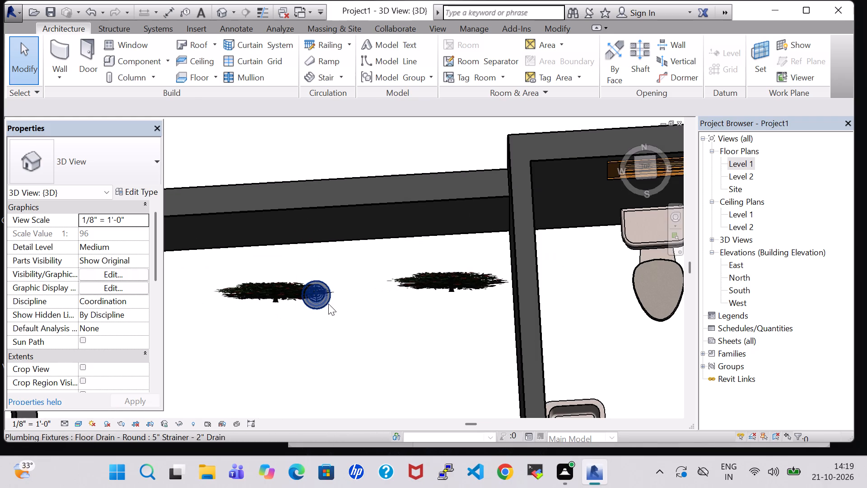
{"action": "left_click", "coordinate": [328, 304]}
{"action": "key", "text": "Down"}
{"action": "key", "text": "Down"}
{"action": "key", "text": "Down"}
{"action": "scroll", "coordinate": [328, 304], "scroll_direction": "down", "scroll_amount": 4}
{"action": "key", "text": "Down"}
{"action": "key", "text": "Down"}
{"action": "key", "text": "Down"}
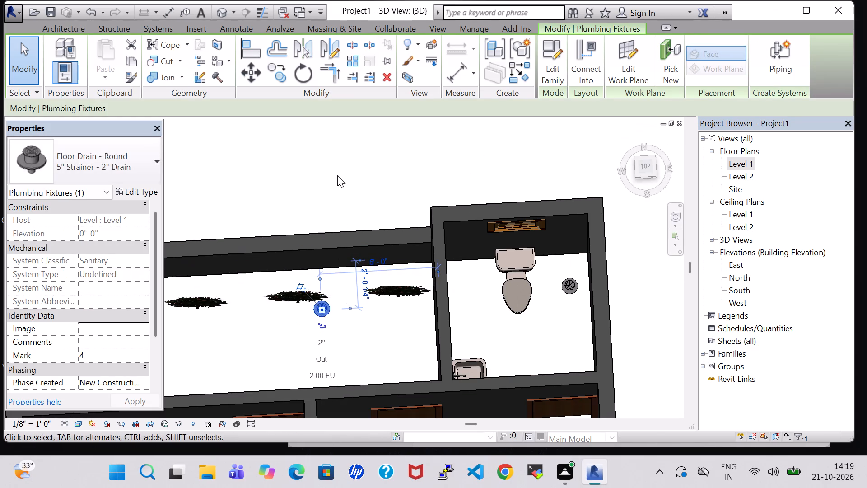
{"action": "middle_click_drag", "start_coordinate": [337, 175], "coordinate": [341, 233], "text": "shift"}
{"action": "key", "text": "Down"}
{"action": "key", "text": "Down"}
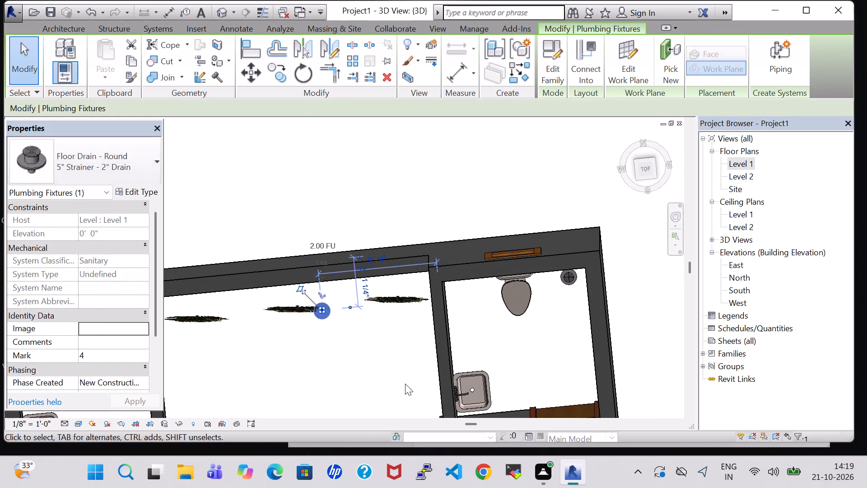
{"action": "key", "text": "Down"}
{"action": "key", "text": "Down"}
{"action": "key", "text": "Down"}
{"action": "key", "text": "Down"}
{"action": "middle_click_drag", "start_coordinate": [374, 347], "coordinate": [359, 288]}
{"action": "middle_click_drag", "start_coordinate": [342, 301], "coordinate": [339, 283], "text": "shift"}
{"action": "key", "text": "Down"}
{"action": "key", "text": "Down"}
{"action": "key", "text": "Down"}
{"action": "key", "text": "Down"}
{"action": "key", "text": "Down"}
{"action": "key", "text": "Down"}
{"action": "key", "text": "Down"}
{"action": "key", "text": "Down"}
{"action": "key", "text": "Down"}
{"action": "key", "text": "Down"}
{"action": "key", "text": "Down"}
{"action": "key", "text": "Down"}
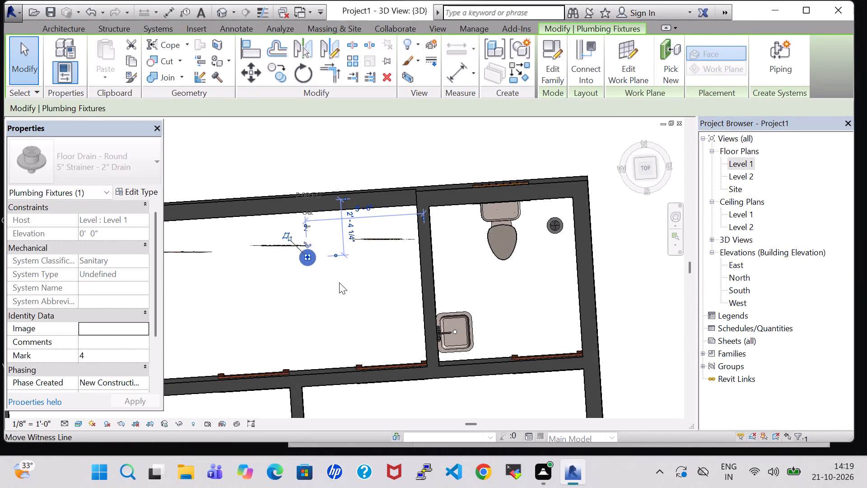
{"action": "key", "text": "Down"}
{"action": "key", "text": "Down"}
{"action": "key", "text": "Down"}
{"action": "key", "text": "Down"}
{"action": "key", "text": "Down"}
{"action": "key", "text": "Down"}
{"action": "key", "text": "Down"}
{"action": "key", "text": "Down"}
{"action": "key", "text": "Down"}
{"action": "key", "text": "Down"}
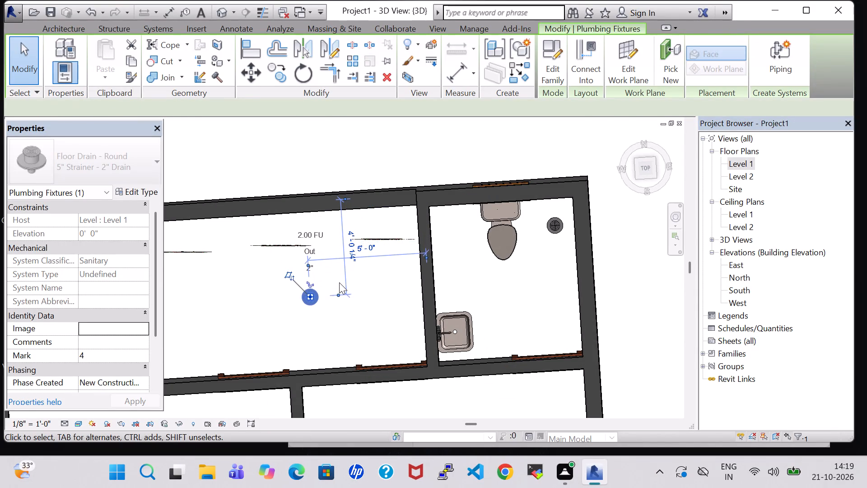
{"action": "key", "text": "Down"}
{"action": "key", "text": "Down"}
{"action": "key", "text": "Down"}
{"action": "key", "text": "Down"}
{"action": "key", "text": "Down"}
{"action": "key", "text": "Down"}
{"action": "key", "text": "Down"}
{"action": "key", "text": "Down"}
{"action": "key", "text": "Down"}
{"action": "key", "text": "Right"}
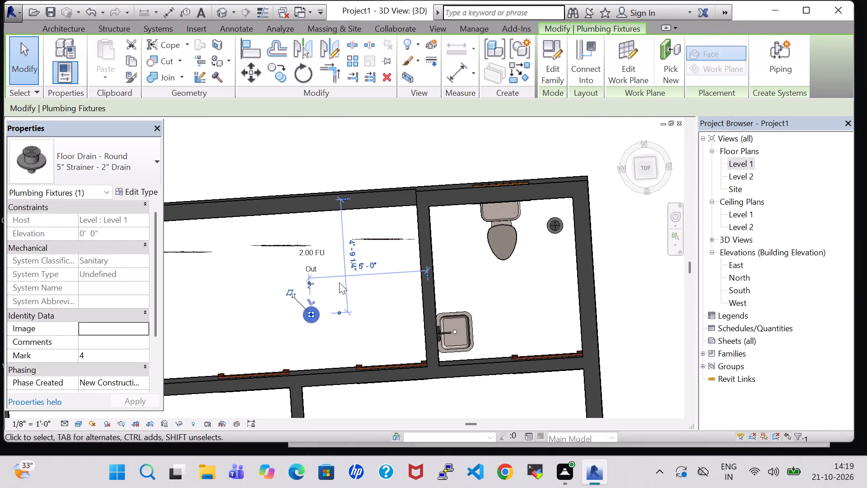
{"action": "key", "text": "Right"}
{"action": "key", "text": "Right"}
{"action": "key", "text": "Right"}
{"action": "key", "text": "Right"}
{"action": "key", "text": "Right"}
{"action": "key", "text": "Right"}
{"action": "key", "text": "Right"}
{"action": "key", "text": "Down"}
{"action": "key", "text": "Down"}
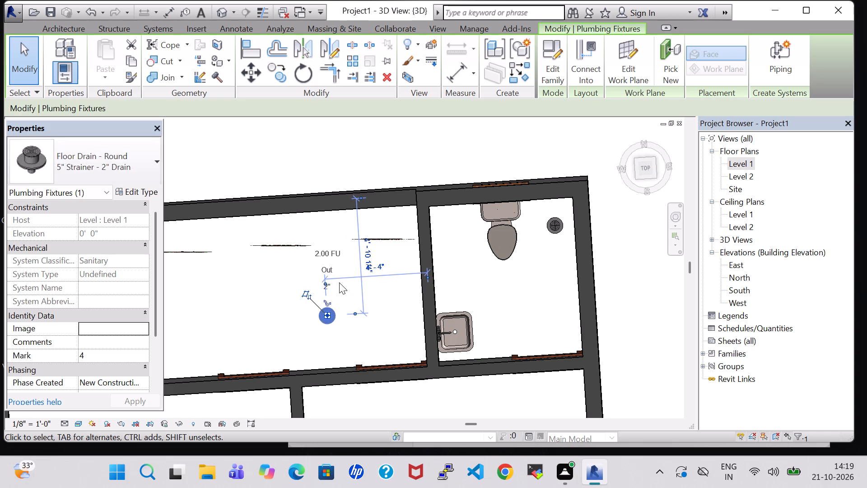
{"action": "key", "text": "Down"}
{"action": "key", "text": "Down"}
{"action": "key", "text": "Down"}
{"action": "key", "text": "Down"}
{"action": "key", "text": "Down"}
{"action": "key", "text": "Right"}
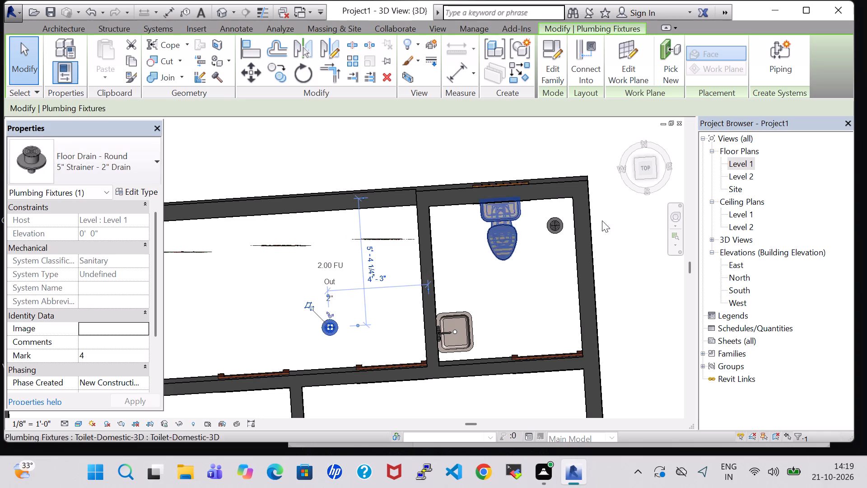
In the Level 1 plan, load the Washer family from the Specialty Equipment Domestic folder of the US Imperial library.
{"action": "double_click", "coordinate": [742, 163]}
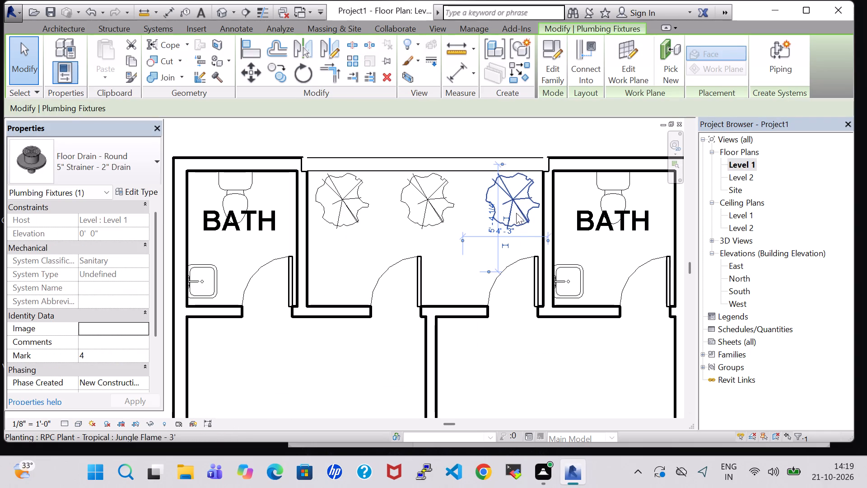
{"action": "left_click", "coordinate": [485, 383]}
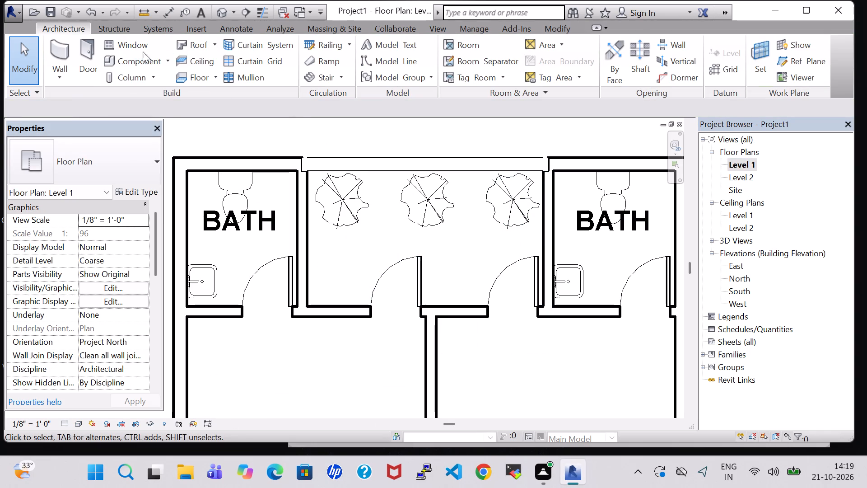
{"action": "left_click", "coordinate": [131, 58]}
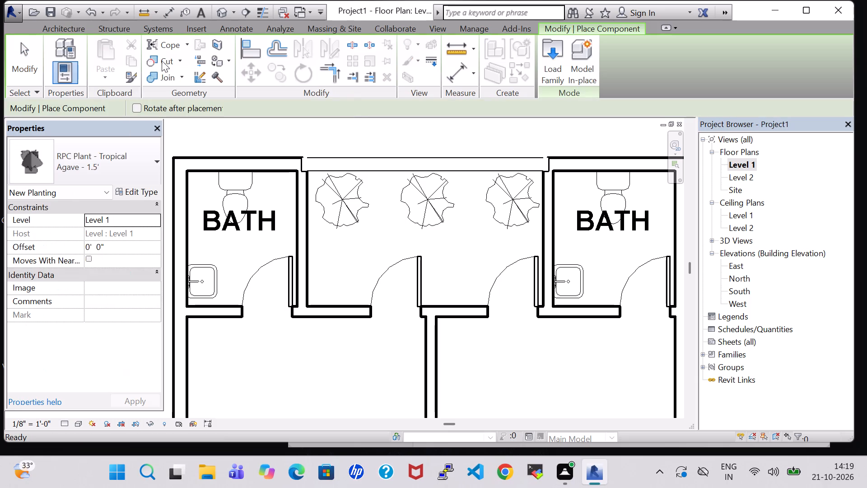
{"action": "left_click", "coordinate": [553, 63]}
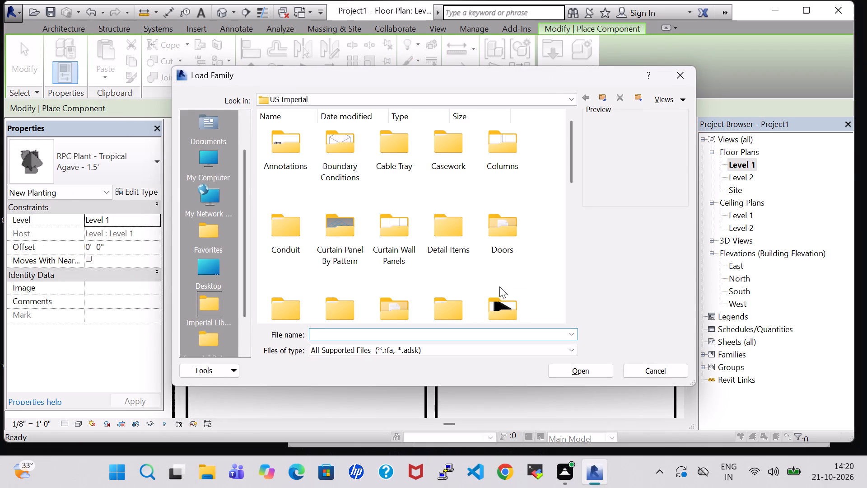
{"action": "left_click", "coordinate": [499, 303]}
{"action": "key", "text": "s"}
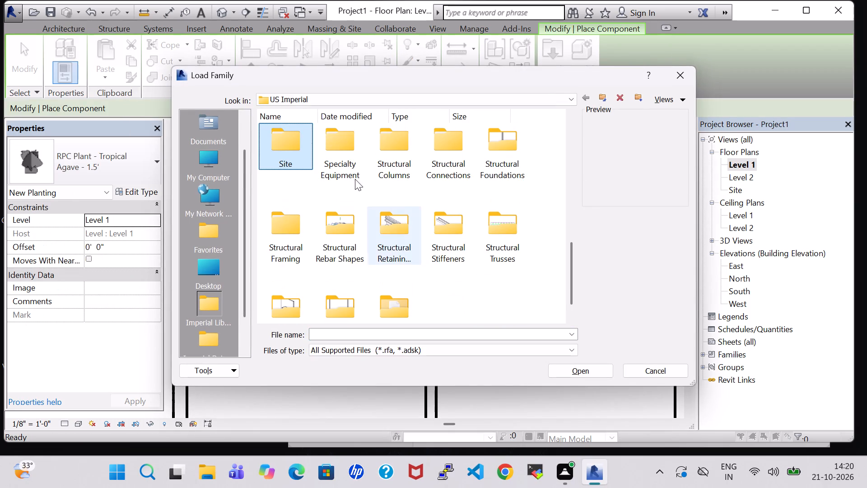
{"action": "double_click", "coordinate": [353, 167]}
{"action": "double_click", "coordinate": [351, 153]}
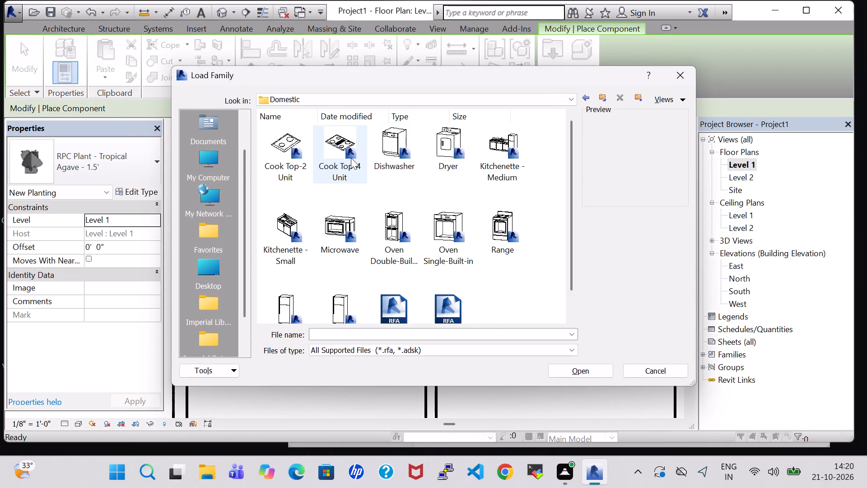
{"action": "scroll", "coordinate": [354, 233], "scroll_direction": "down", "scroll_amount": 1}
{"action": "left_click", "coordinate": [456, 285]}
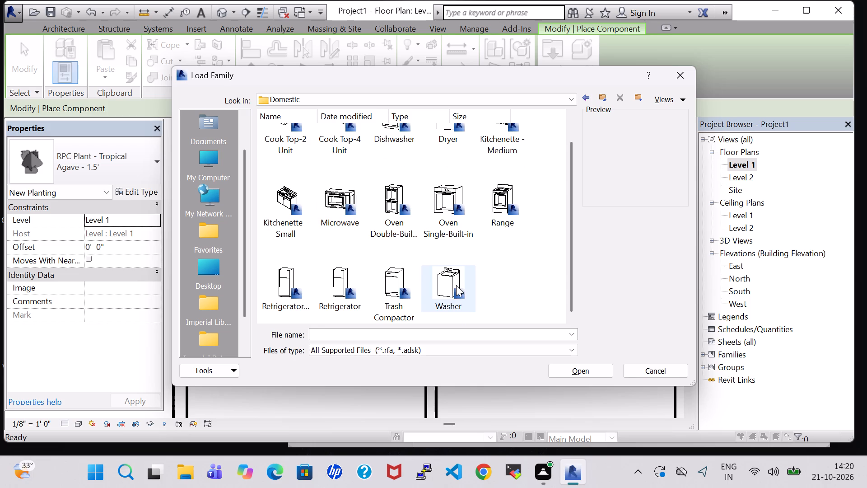
{"action": "left_click", "coordinate": [598, 374]}
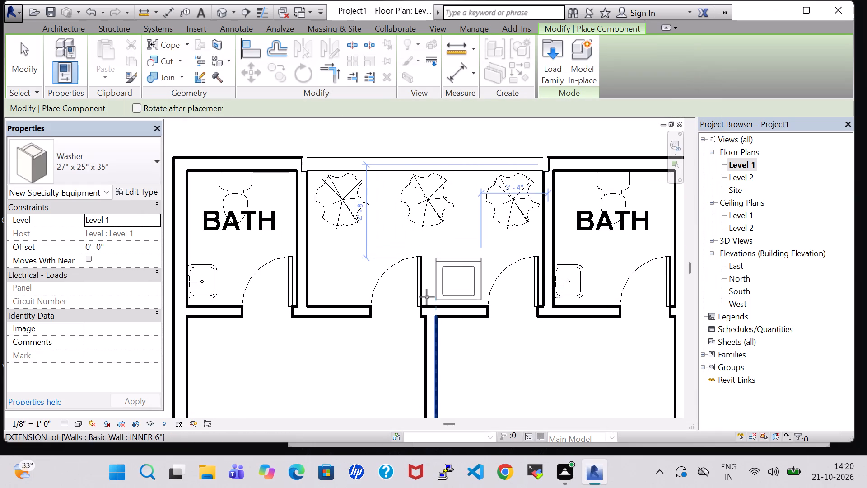
Place a 27" x 25" x 35" washer against the lower wall between the two doors, about 3'-7" from the right-hand bathroom wall.
{"action": "scroll", "coordinate": [427, 297], "scroll_direction": "up", "scroll_amount": 5}
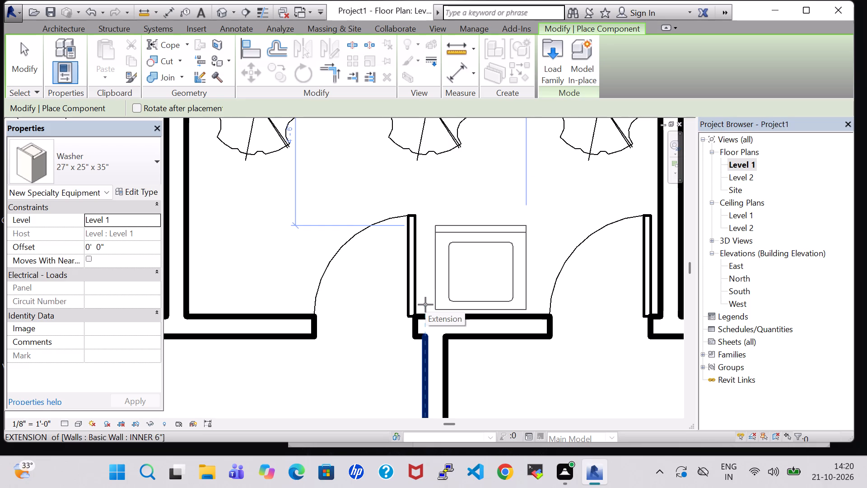
{"action": "left_click", "coordinate": [425, 305]}
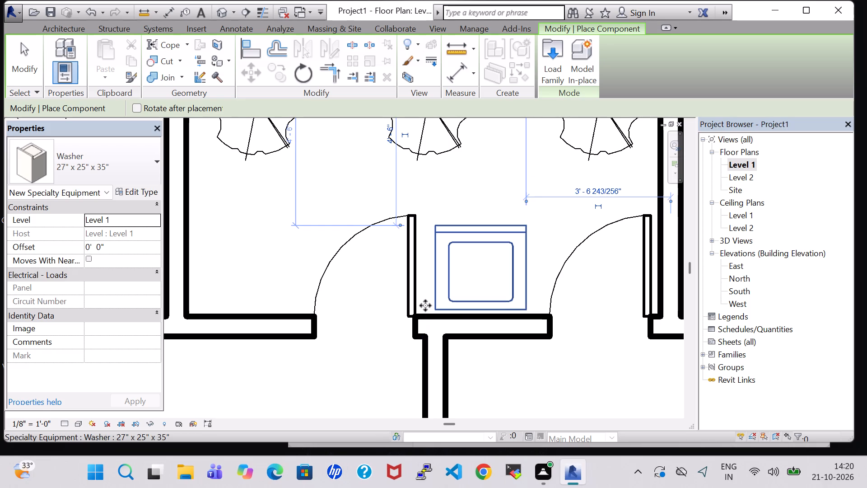
{"action": "key", "text": "Escape"}
{"action": "key", "text": "Escape"}
{"action": "scroll", "coordinate": [428, 277], "scroll_direction": "down", "scroll_amount": 2}
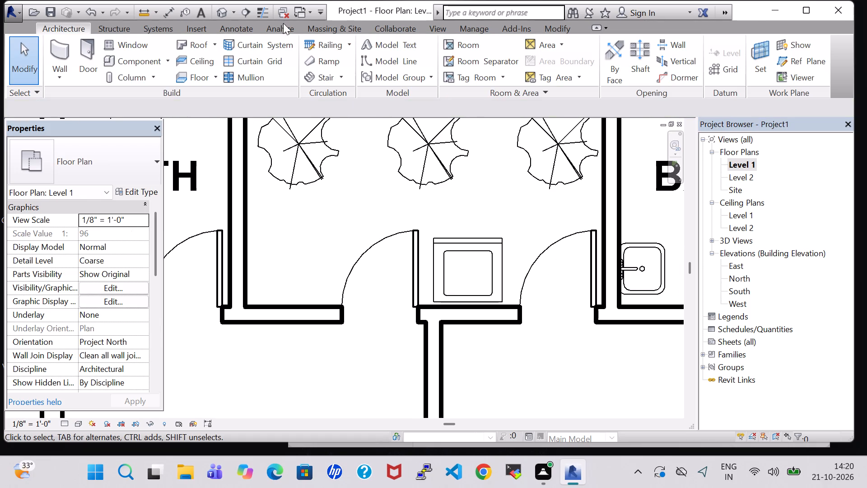
In the Level 1 plan, place a matching 20" x 18" square vanity sink backed against the utility area's right wall, about 3'-3" above the lower wall.
{"action": "left_click", "coordinate": [221, 7]}
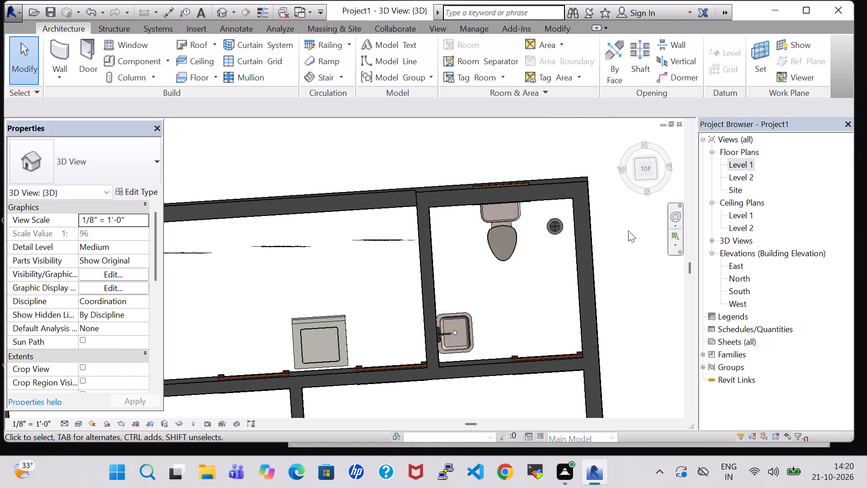
{"action": "double_click", "coordinate": [743, 167]}
{"action": "scroll", "coordinate": [616, 207], "scroll_direction": "down", "scroll_amount": 3}
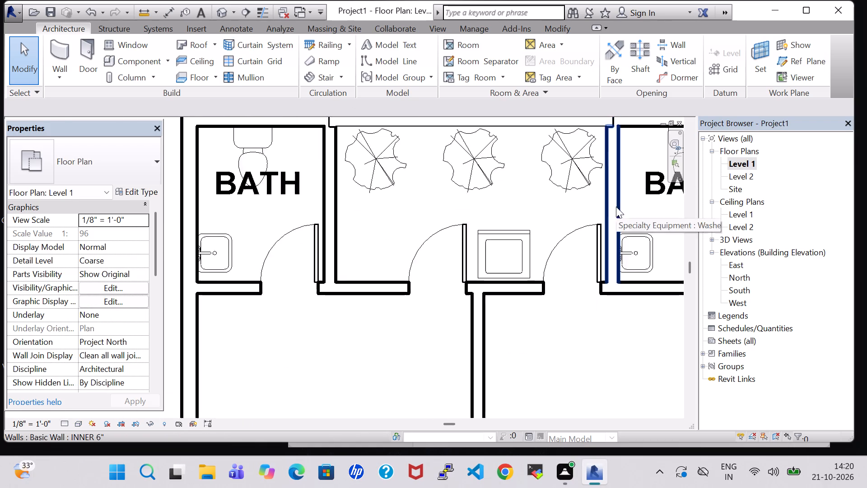
{"action": "scroll", "coordinate": [616, 206], "scroll_direction": "down", "scroll_amount": 2}
{"action": "left_click", "coordinate": [634, 225]}
{"action": "right_click", "coordinate": [634, 225]}
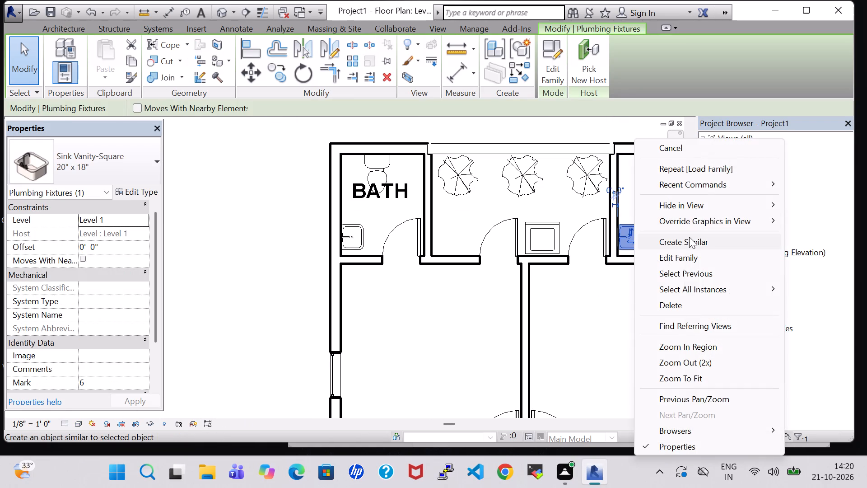
{"action": "left_click", "coordinate": [689, 237]}
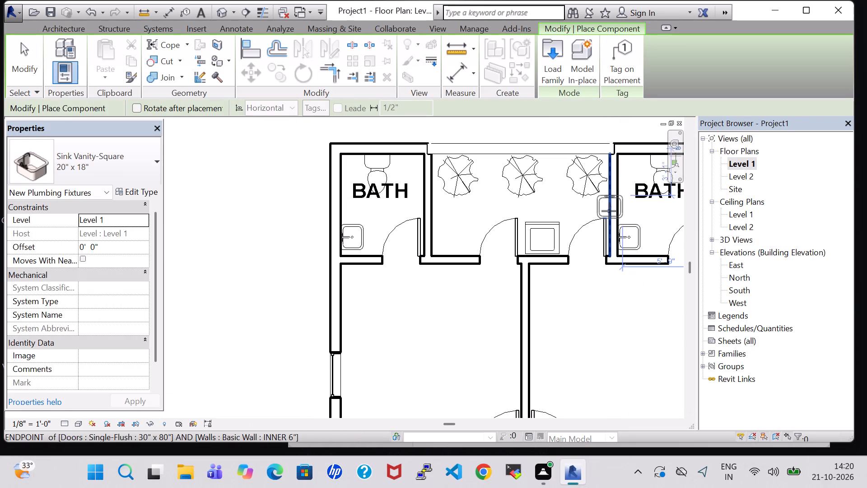
{"action": "scroll", "coordinate": [609, 211], "scroll_direction": "up", "scroll_amount": 6}
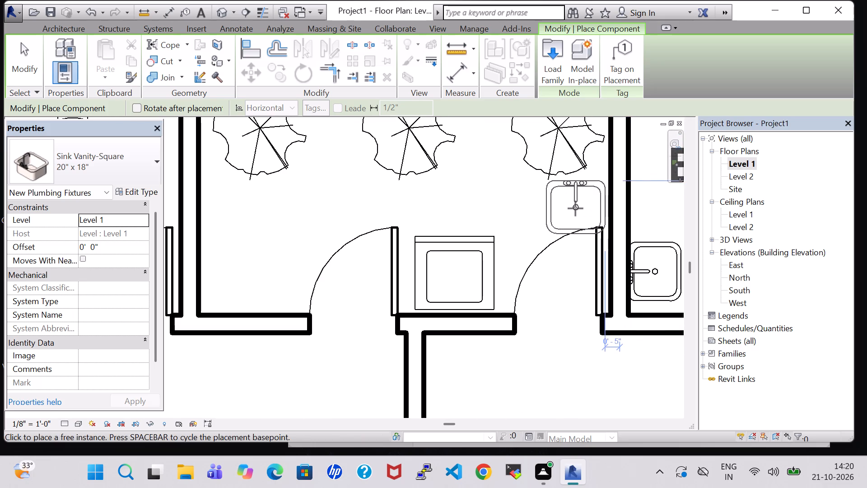
{"action": "key", "text": "space"}
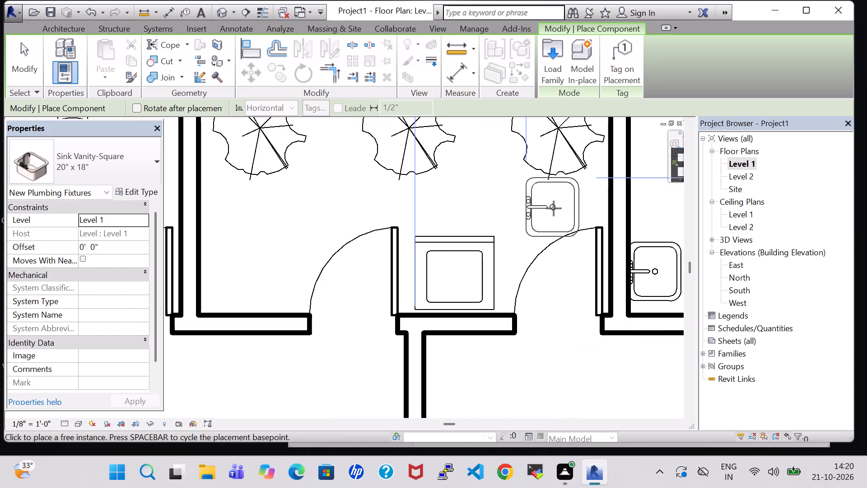
{"action": "key", "text": "space"}
{"action": "key", "text": "space"}
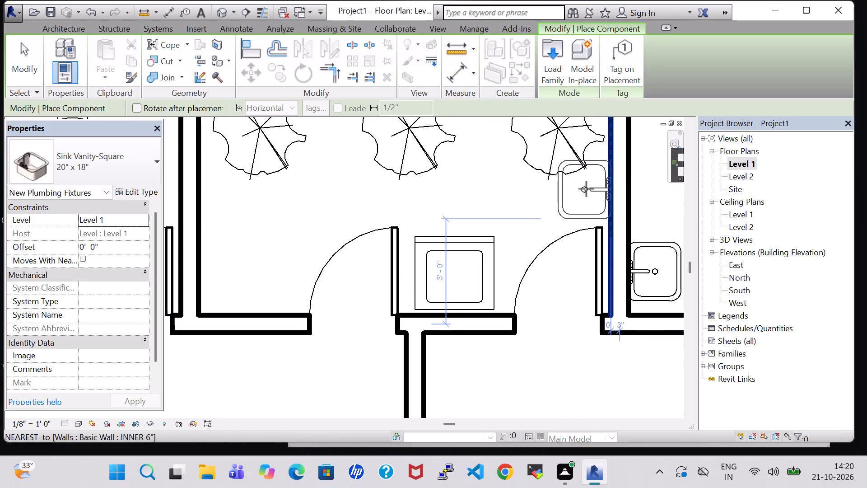
{"action": "left_click", "coordinate": [583, 181]}
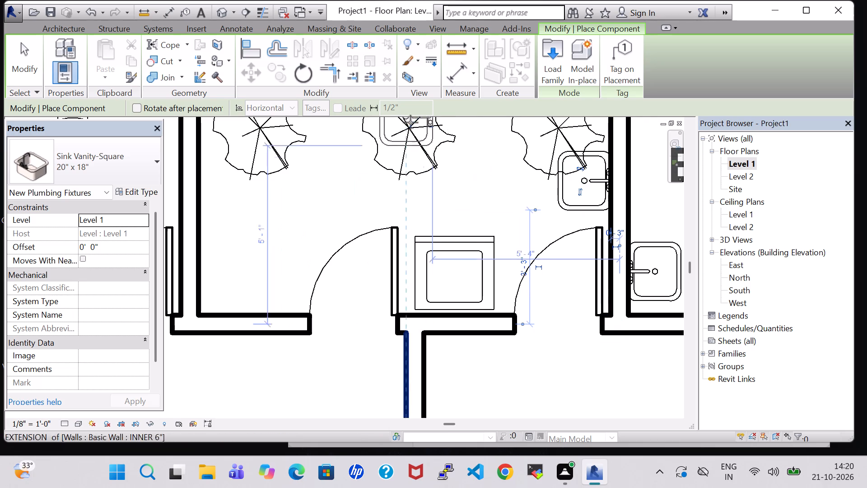
{"action": "key", "text": "Escape"}
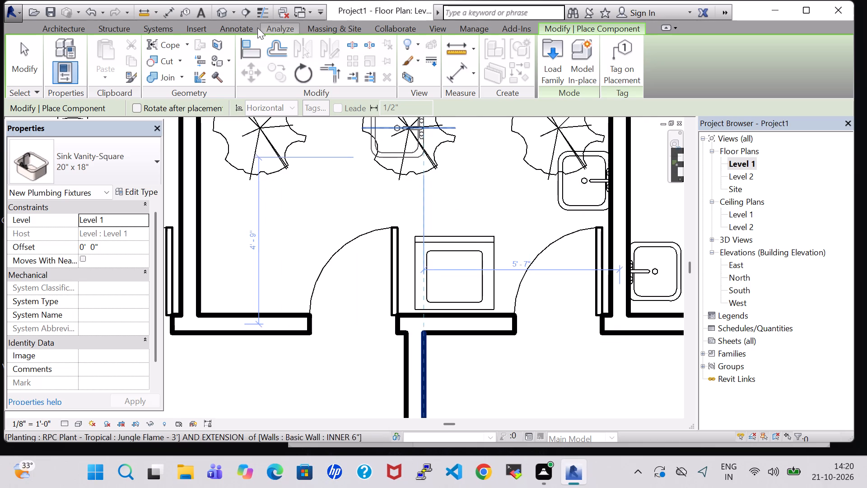
{"action": "left_click", "coordinate": [219, 9]}
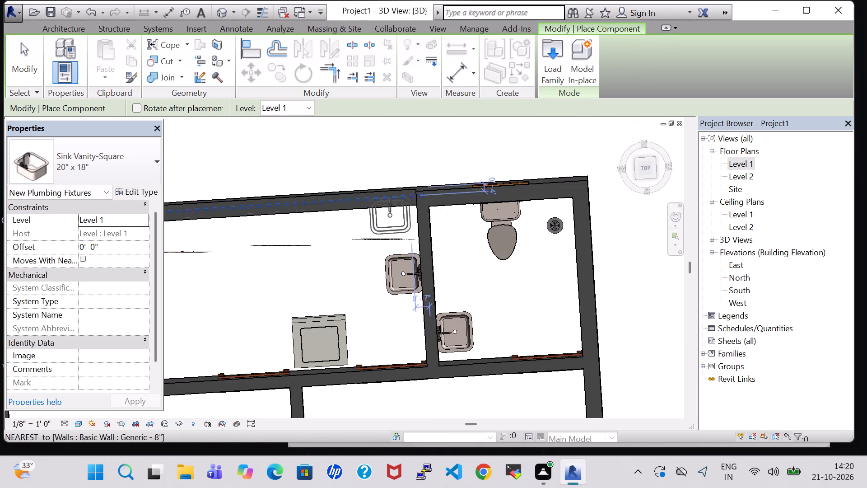
{"action": "key", "text": "Escape"}
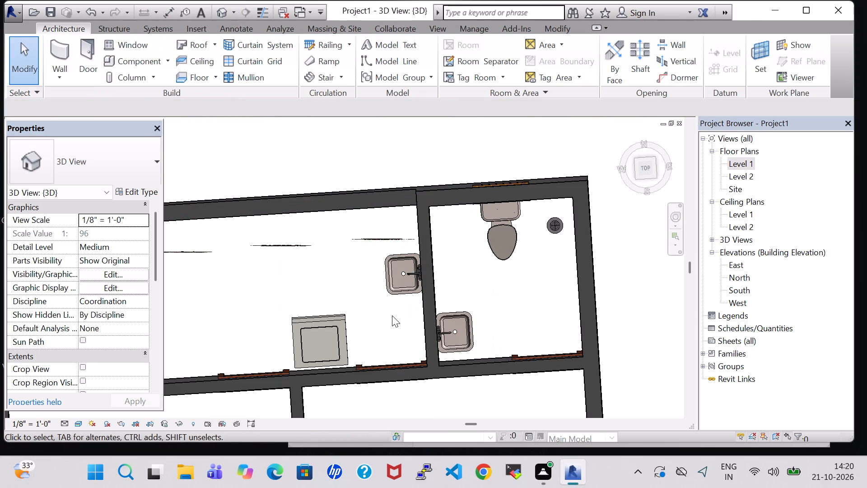
In the 3D view, nudge the plant nearest the utility sink slightly away from it, toward the middle plant.
{"action": "middle_click_drag", "start_coordinate": [391, 319], "coordinate": [430, 147], "text": "shift"}
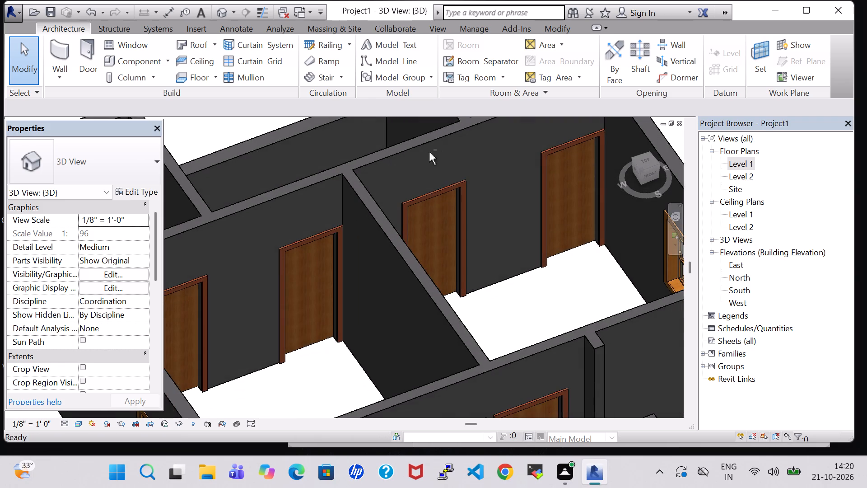
{"action": "scroll", "coordinate": [427, 176], "scroll_direction": "up", "scroll_amount": 1}
{"action": "middle_click_drag", "start_coordinate": [427, 176], "coordinate": [514, 156]}
{"action": "scroll", "coordinate": [482, 252], "scroll_direction": "up", "scroll_amount": 1, "text": "shift"}
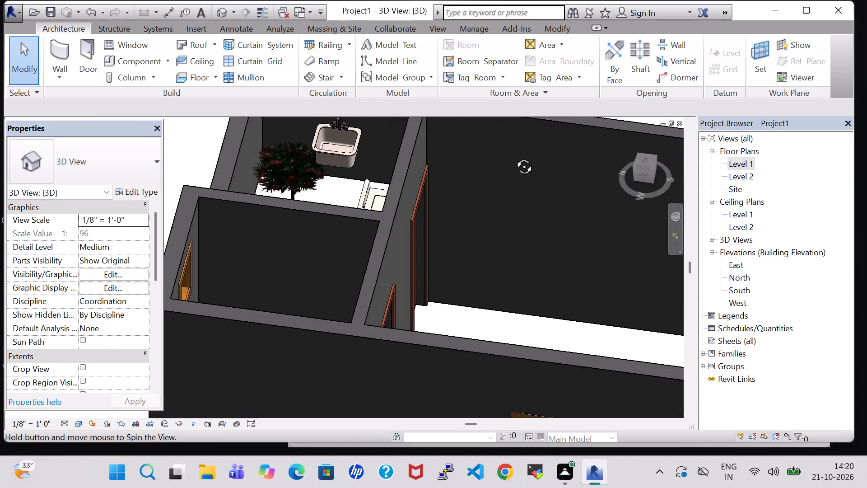
{"action": "middle_click_drag", "start_coordinate": [514, 156], "coordinate": [522, 201]}
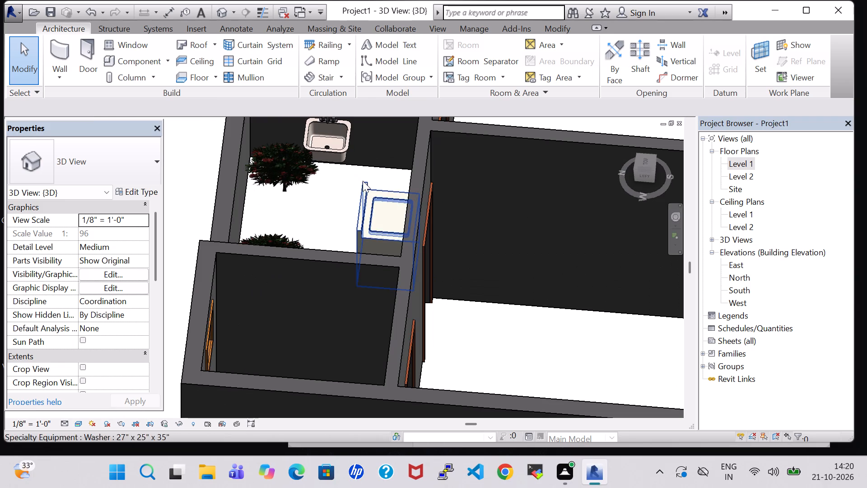
{"action": "left_click", "coordinate": [283, 168]}
{"action": "key", "text": "Down"}
{"action": "key", "text": "Down"}
{"action": "key", "text": "Down"}
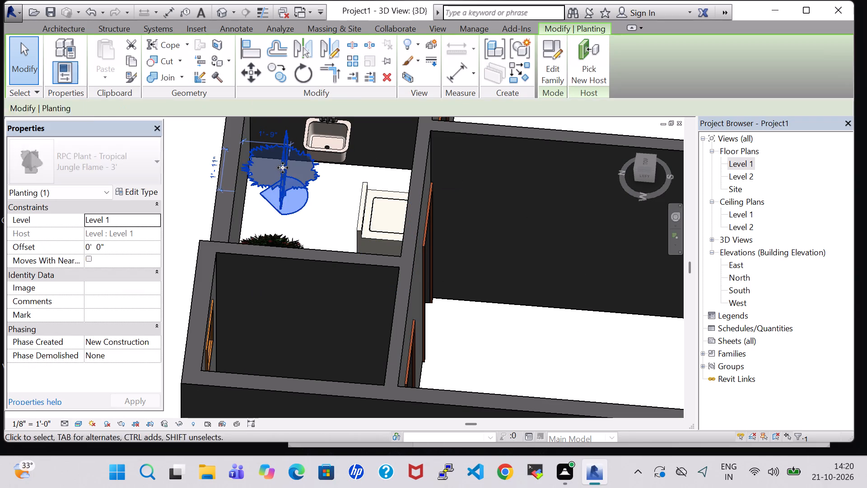
{"action": "left_click", "coordinate": [338, 199]}
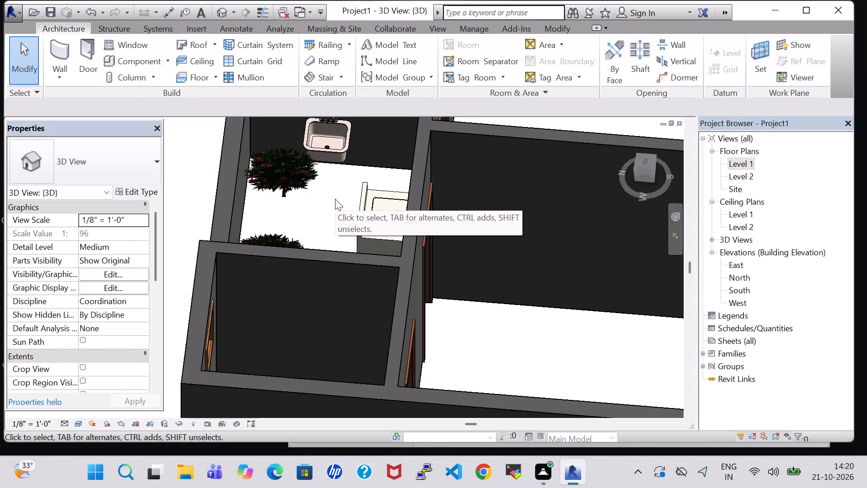
Rotate the washer 180 degrees so that its control panel side faces the wall with the doors.
{"action": "middle_click_drag", "start_coordinate": [335, 199], "coordinate": [420, 225], "text": "shift"}
{"action": "left_click", "coordinate": [346, 178]}
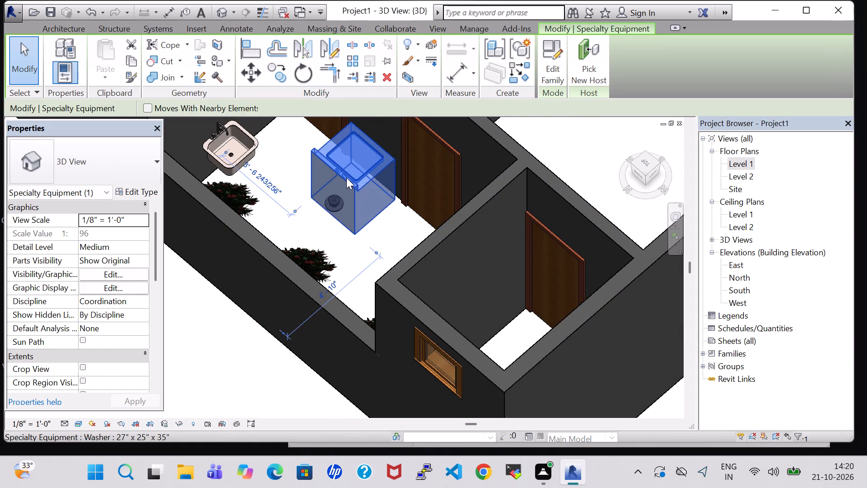
{"action": "key", "text": "space"}
{"action": "key", "text": "space"}
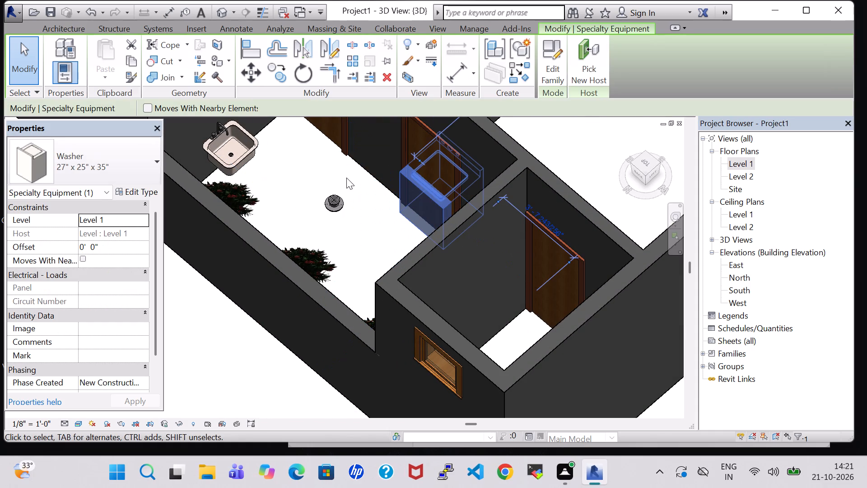
{"action": "left_click", "coordinate": [358, 231]}
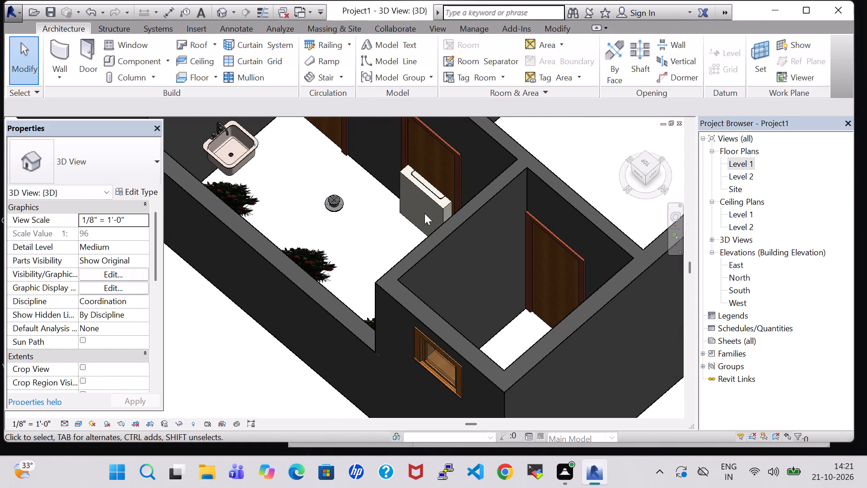
In the Level 1 plan, move the rotated washer up out of the doorway so it lies fully inside the utility area.
{"action": "left_click", "coordinate": [431, 200]}
{"action": "double_click", "coordinate": [734, 161]}
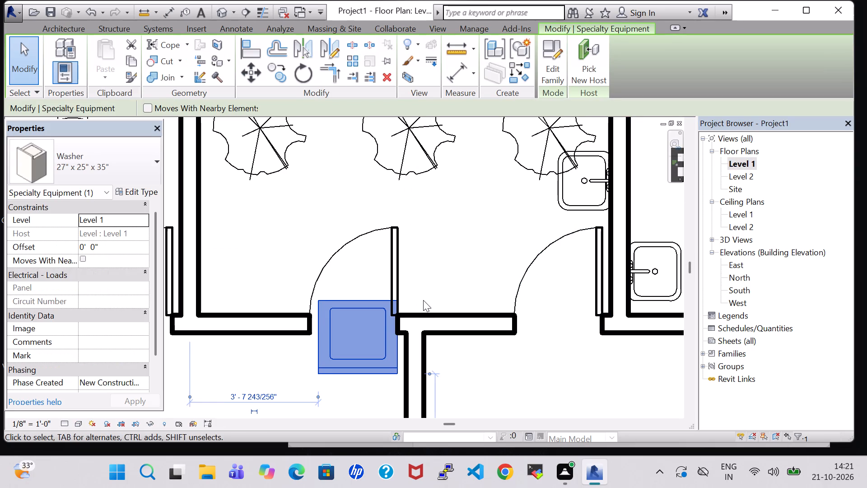
{"action": "key", "text": "Up"}
{"action": "key", "text": "Down"}
{"action": "key", "text": "Up"}
{"action": "key", "text": "Up"}
{"action": "key", "text": "Up"}
{"action": "key", "text": "Up"}
{"action": "key", "text": "Up"}
{"action": "key", "text": "Up"}
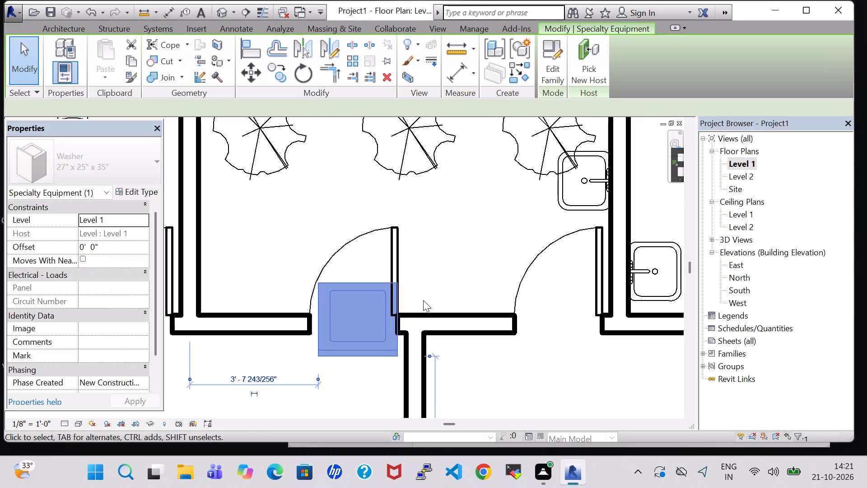
{"action": "key", "text": "Up"}
{"action": "key", "text": "Up"}
{"action": "key", "text": "Up"}
{"action": "key", "text": "Up"}
{"action": "key", "text": "Up"}
{"action": "key", "text": "Up"}
{"action": "key", "text": "Up"}
{"action": "key", "text": "Up"}
{"action": "key", "text": "Up"}
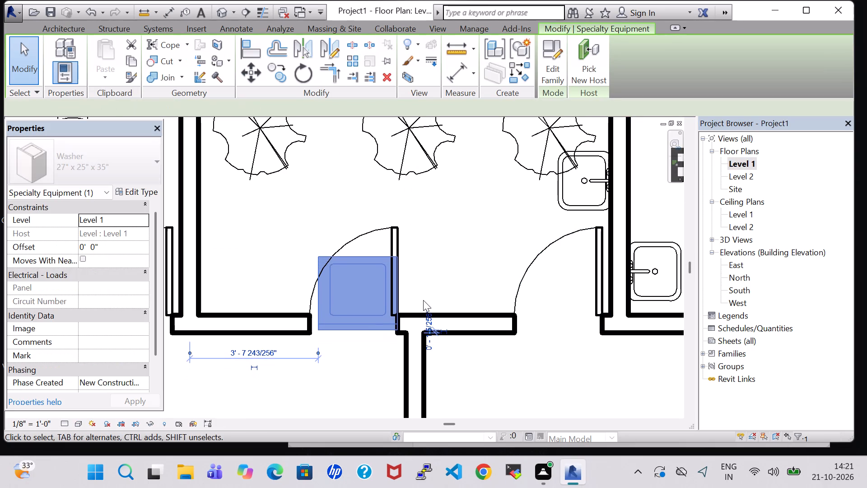
{"action": "key", "text": "Up"}
{"action": "key", "text": "Up"}
{"action": "key", "text": "Up"}
{"action": "key", "text": "Up"}
{"action": "key", "text": "Up"}
{"action": "key", "text": "Up"}
{"action": "key", "text": "Up"}
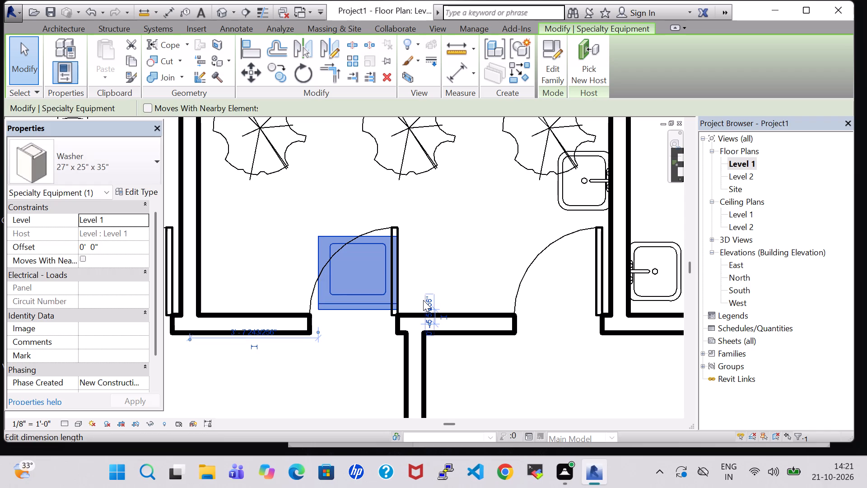
Move the washer right so it sits between the two doors, about 6" above the lower wall's centerline.
{"action": "key", "text": "Right"}
{"action": "key", "text": "Right"}
{"action": "key", "text": "Right"}
{"action": "key", "text": "Right"}
{"action": "key", "text": "Right"}
{"action": "key", "text": "Right"}
{"action": "key", "text": "Right"}
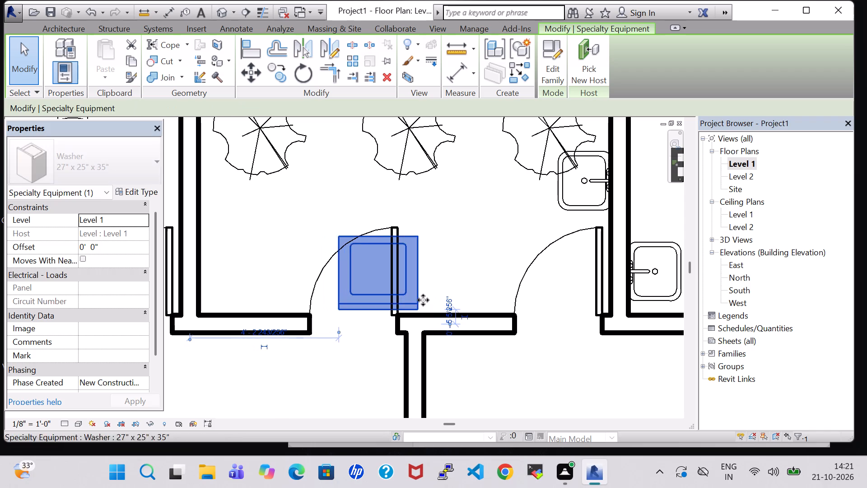
{"action": "key", "text": "Right"}
{"action": "key", "text": "Right"}
{"action": "key", "text": "Right"}
{"action": "key", "text": "Right"}
{"action": "key", "text": "Right"}
{"action": "key", "text": "Right"}
{"action": "key", "text": "Right"}
{"action": "key", "text": "Right"}
{"action": "key", "text": "Right"}
{"action": "key", "text": "Right"}
{"action": "key", "text": "Right"}
{"action": "key", "text": "Right"}
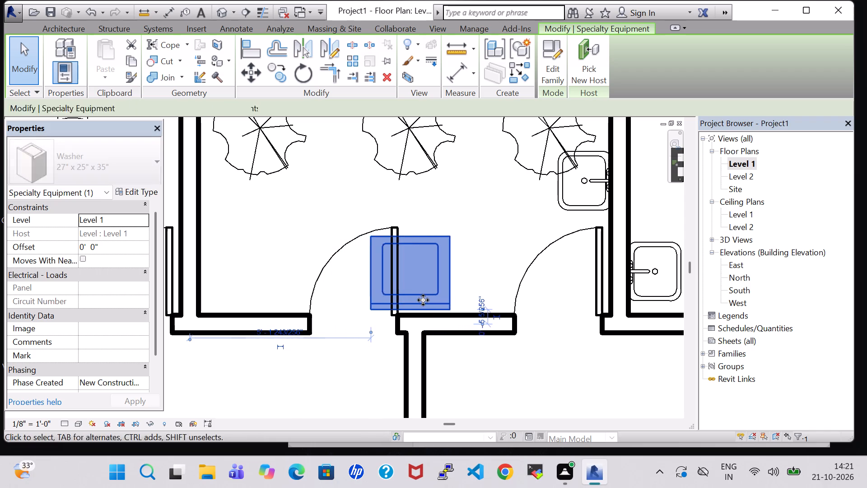
{"action": "key", "text": "Right"}
{"action": "key", "text": "Right"}
{"action": "key", "text": "Right"}
{"action": "key", "text": "Right"}
{"action": "key", "text": "Right"}
{"action": "key", "text": "Right"}
{"action": "key", "text": "Right"}
{"action": "key", "text": "Right"}
{"action": "key", "text": "Right"}
{"action": "key", "text": "Right"}
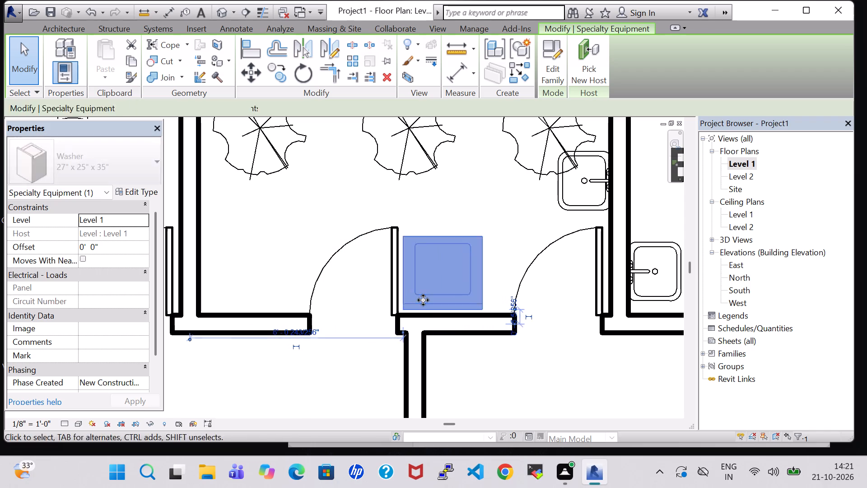
{"action": "key", "text": "Right"}
{"action": "key", "text": "Right"}
{"action": "key", "text": "Right"}
{"action": "key", "text": "Right"}
{"action": "key", "text": "Right"}
{"action": "key", "text": "Right"}
{"action": "key", "text": "Up"}
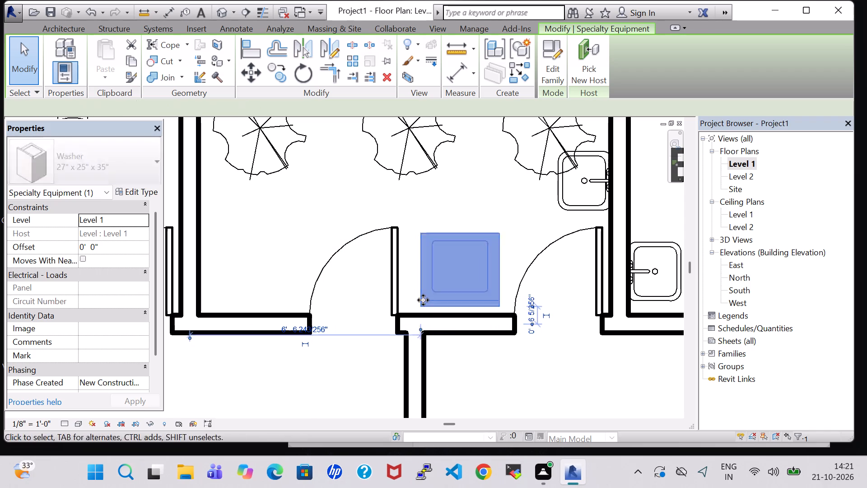
{"action": "key", "text": "Right"}
{"action": "key", "text": "Right"}
{"action": "left_click", "coordinate": [526, 385]}
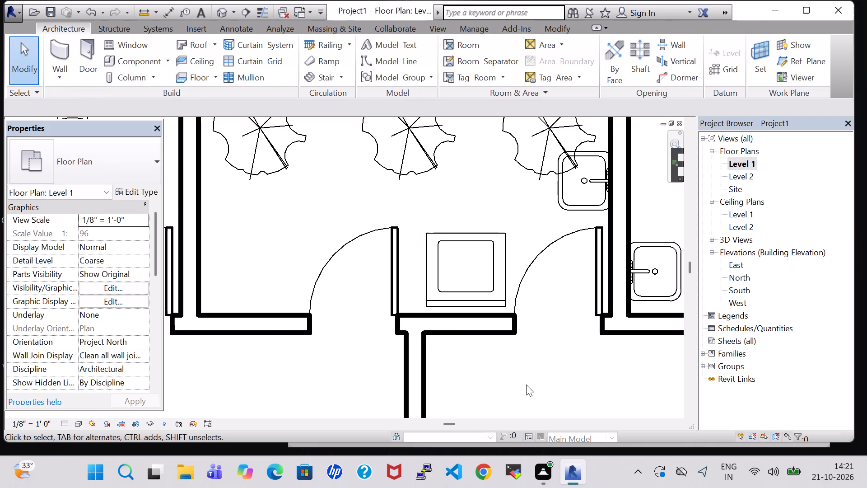
Examine the washer's orientation and the utility area layout in the 3D view and the Level 1 plan.
{"action": "left_click", "coordinate": [219, 9]}
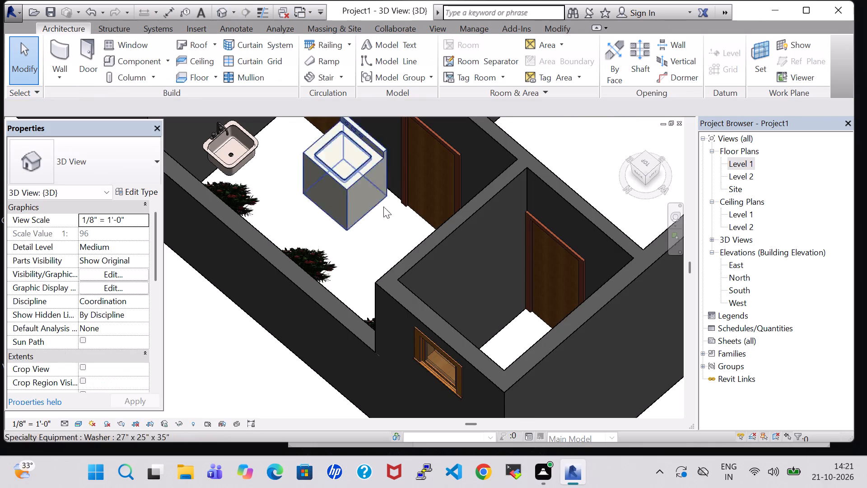
{"action": "middle_click_drag", "start_coordinate": [385, 219], "coordinate": [354, 230], "text": "shift"}
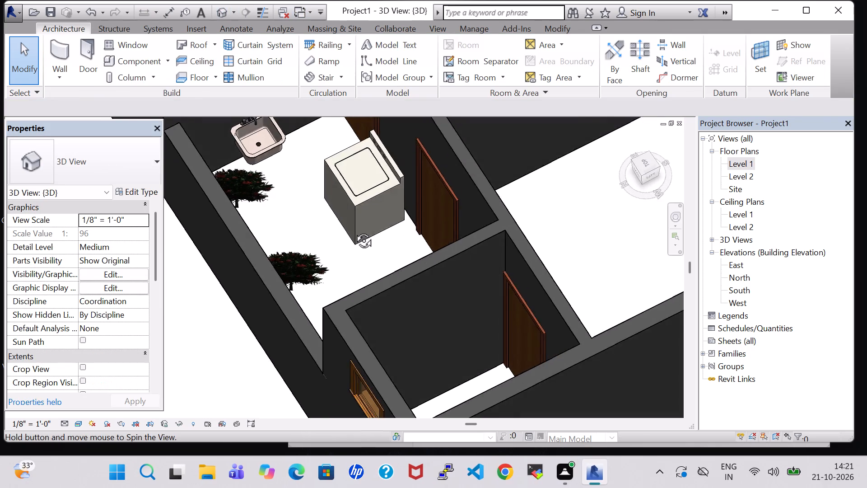
{"action": "middle_click_drag", "start_coordinate": [354, 230], "coordinate": [521, 165], "text": "shift"}
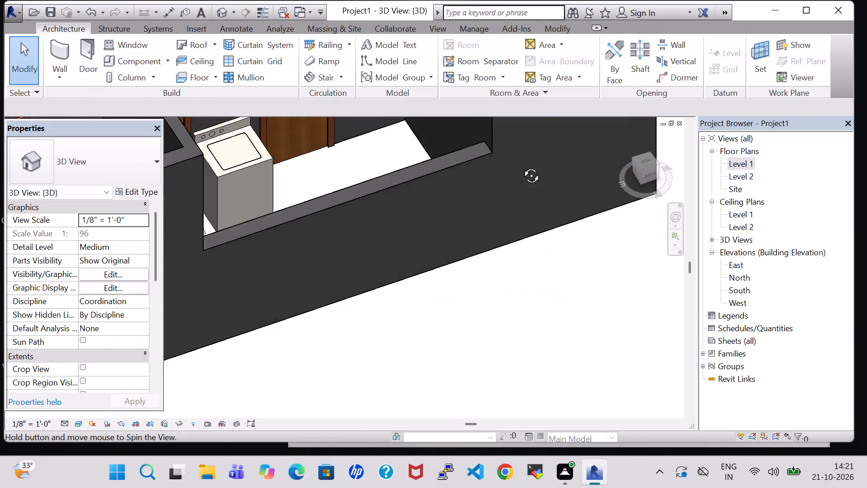
{"action": "middle_click_drag", "start_coordinate": [521, 165], "coordinate": [514, 168], "text": "shift"}
{"action": "middle_click_drag", "start_coordinate": [511, 168], "coordinate": [482, 167], "text": "shift"}
{"action": "middle_click", "coordinate": [474, 164], "text": "shift"}
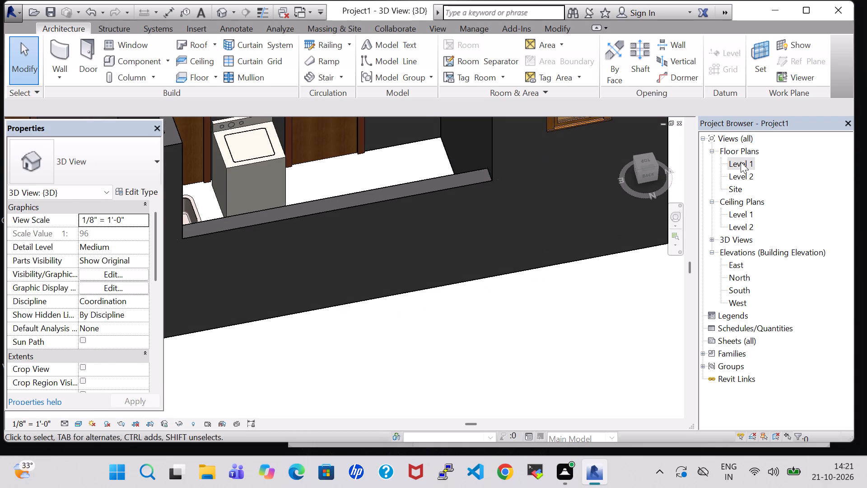
{"action": "left_click", "coordinate": [741, 162]}
{"action": "triple_click", "coordinate": [746, 166]}
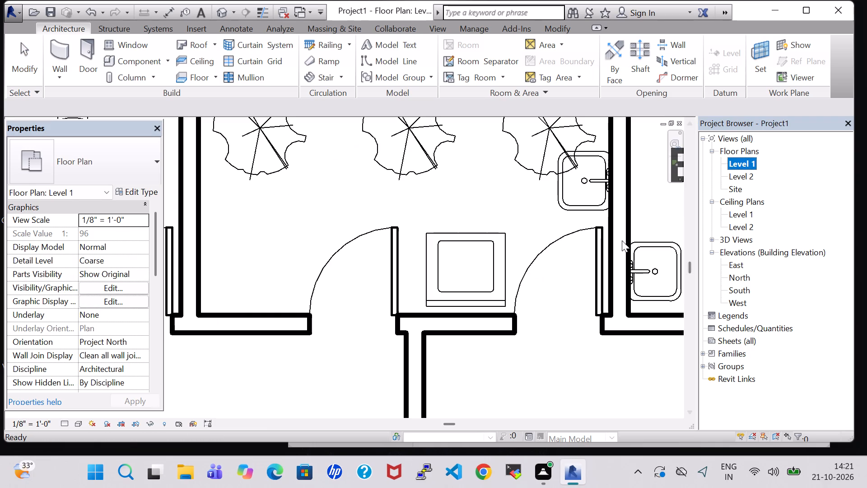
{"action": "scroll", "coordinate": [517, 222], "scroll_direction": "down", "scroll_amount": 4}
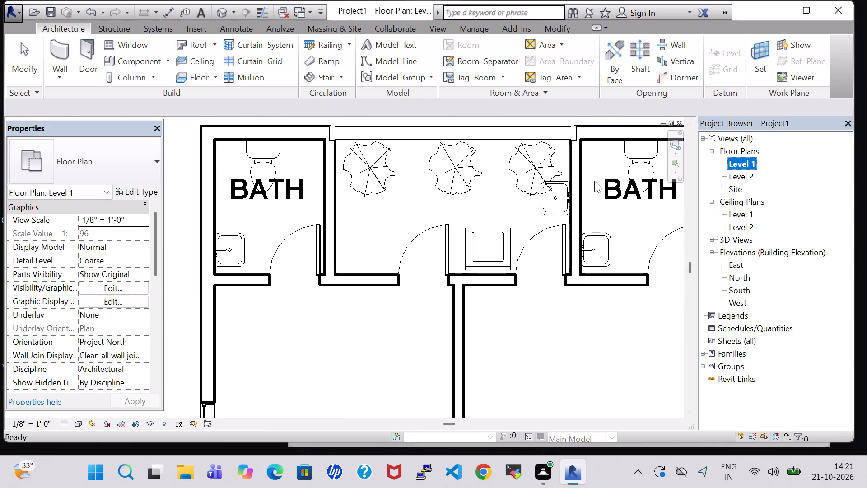
{"action": "left_click", "coordinate": [218, 14]}
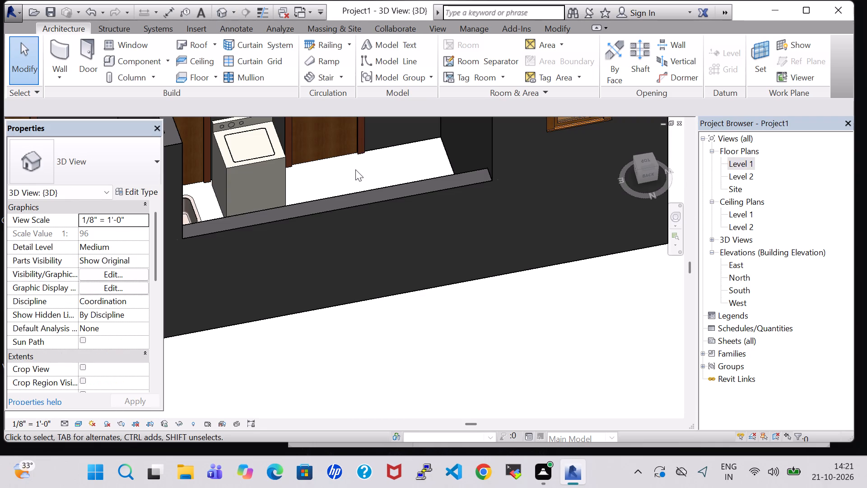
In the 3D view, nudge the washer along the door wall, away from the sink, to shift it off the floor drain.
{"action": "middle_click_drag", "start_coordinate": [351, 164], "coordinate": [359, 292], "text": "shift"}
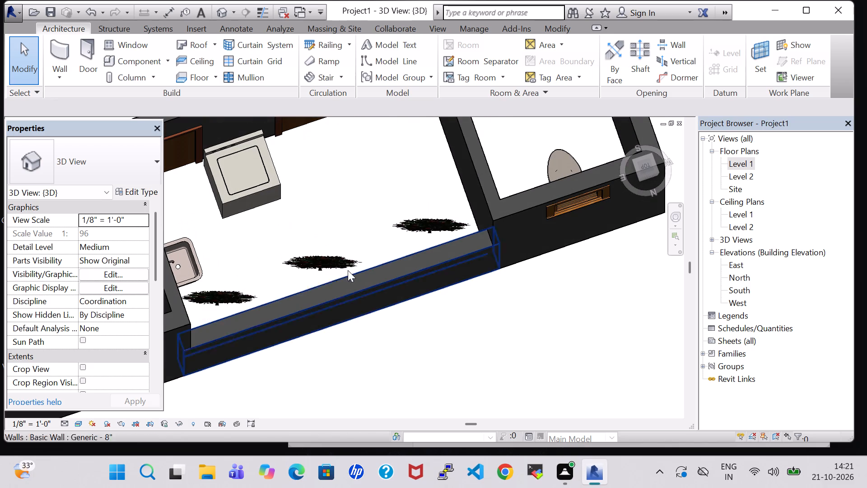
{"action": "left_click", "coordinate": [252, 186]}
{"action": "key", "text": "Right"}
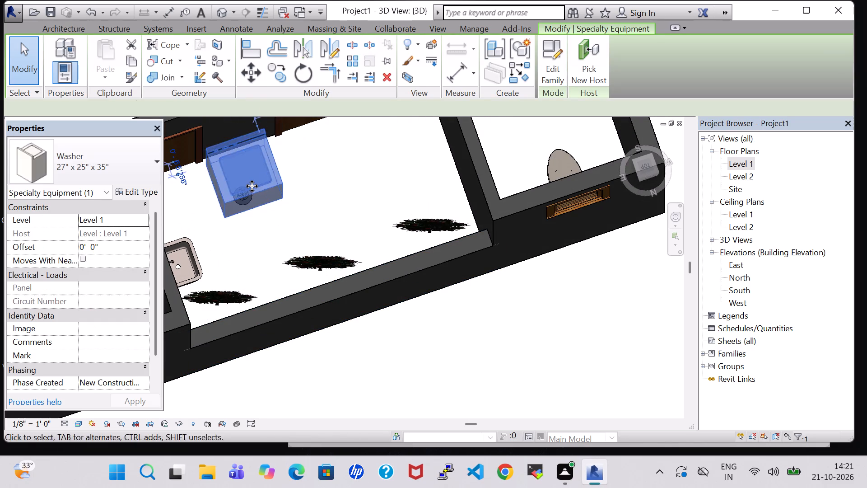
{"action": "key", "text": "Right"}
{"action": "key", "text": "Right"}
{"action": "scroll", "coordinate": [247, 205], "scroll_direction": "up", "scroll_amount": 6}
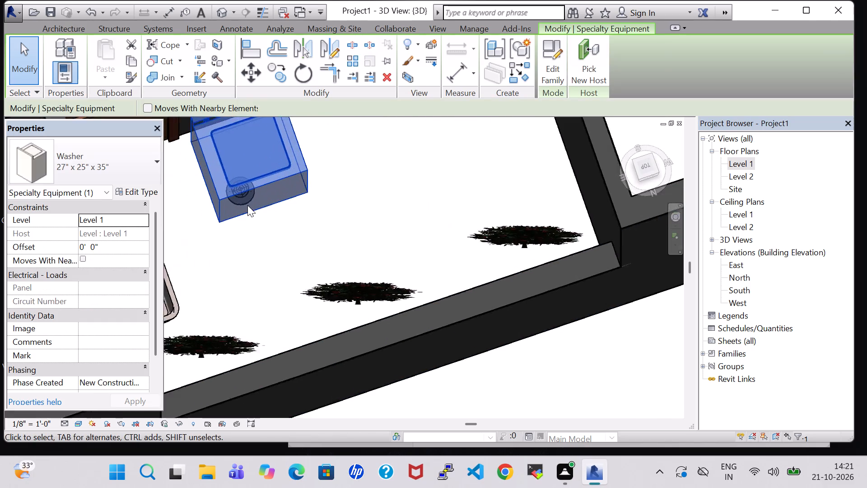
{"action": "key", "text": "Right"}
{"action": "key", "text": "Right"}
{"action": "key", "text": "Right"}
{"action": "key", "text": "Right"}
{"action": "key", "text": "Right"}
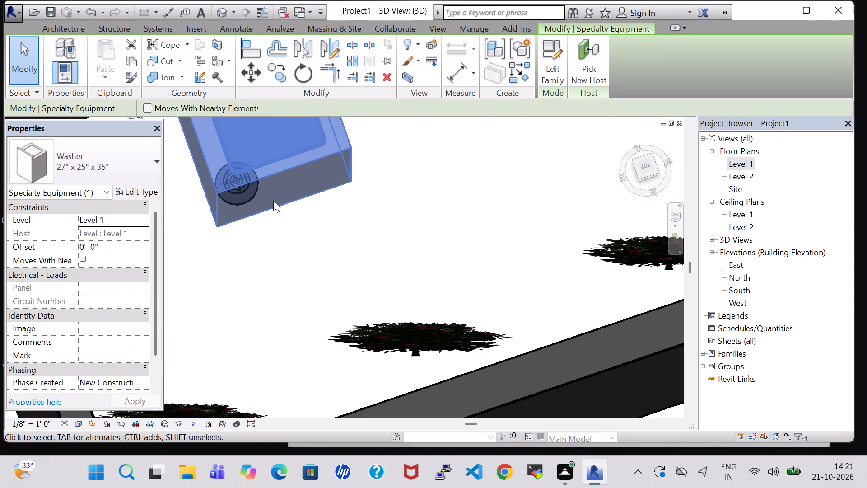
{"action": "key", "text": "Right"}
{"action": "key", "text": "Right"}
{"action": "key", "text": "Right"}
{"action": "key", "text": "Right"}
{"action": "key", "text": "Right"}
{"action": "key", "text": "Right"}
{"action": "key", "text": "Right"}
{"action": "key", "text": "Right"}
{"action": "key", "text": "Right"}
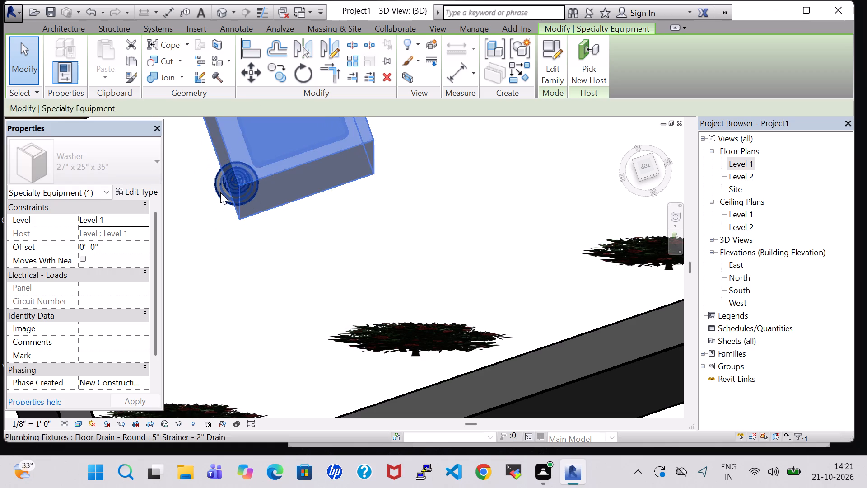
{"action": "key", "text": "Right"}
{"action": "key", "text": "Right"}
{"action": "key", "text": "Right"}
Nudge the round floor drain out from the washer's corner toward the planted outer wall, about 4'-3 3/4" from that wall.
{"action": "left_click", "coordinate": [220, 192]}
{"action": "key", "text": "Down"}
{"action": "key", "text": "Down"}
{"action": "key", "text": "Down"}
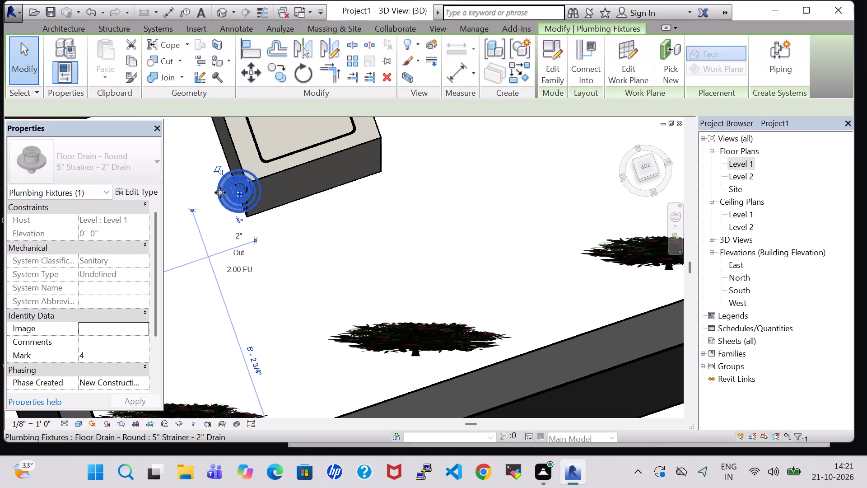
{"action": "key", "text": "Down"}
{"action": "key", "text": "Down"}
{"action": "key", "text": "Down"}
{"action": "key", "text": "Down"}
{"action": "key", "text": "Down"}
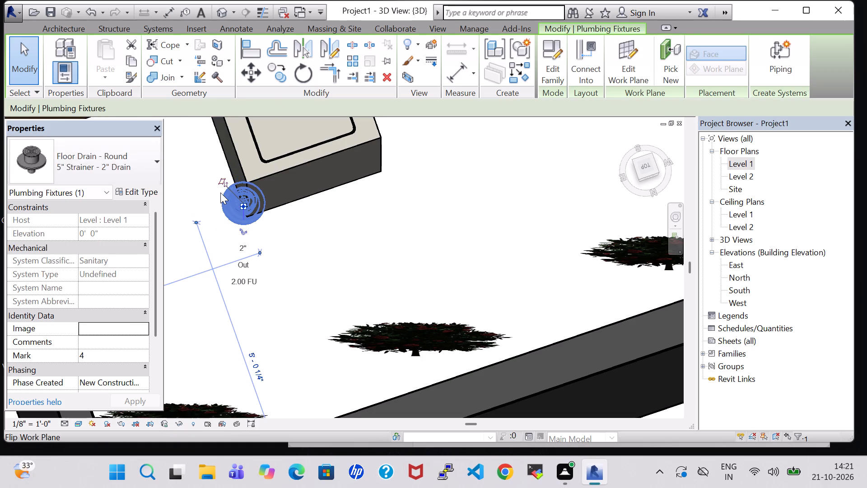
{"action": "key", "text": "Down"}
{"action": "key", "text": "Down"}
{"action": "key", "text": "Down"}
{"action": "key", "text": "Down"}
{"action": "key", "text": "Down"}
{"action": "key", "text": "Down"}
{"action": "key", "text": "Down"}
{"action": "key", "text": "Down"}
{"action": "key", "text": "Down"}
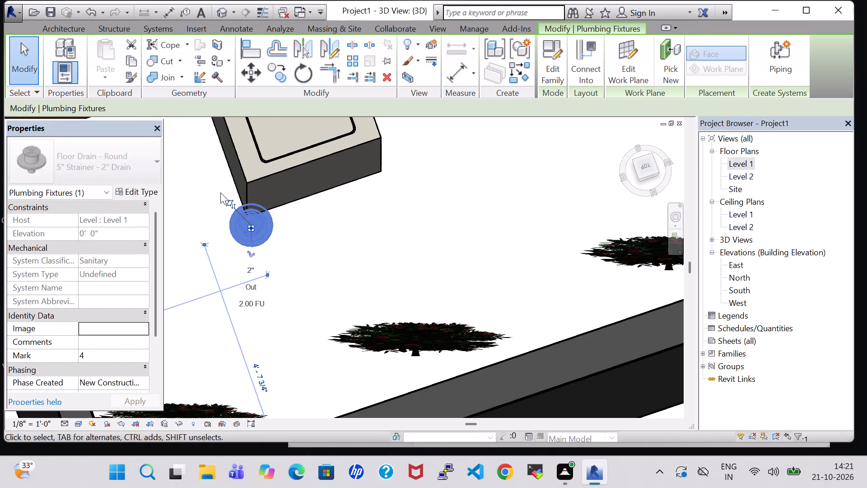
{"action": "key", "text": "Down"}
{"action": "key", "text": "Down"}
{"action": "key", "text": "Down"}
{"action": "key", "text": "Down"}
{"action": "key", "text": "Down"}
{"action": "key", "text": "Down"}
{"action": "key", "text": "Down"}
{"action": "key", "text": "Down"}
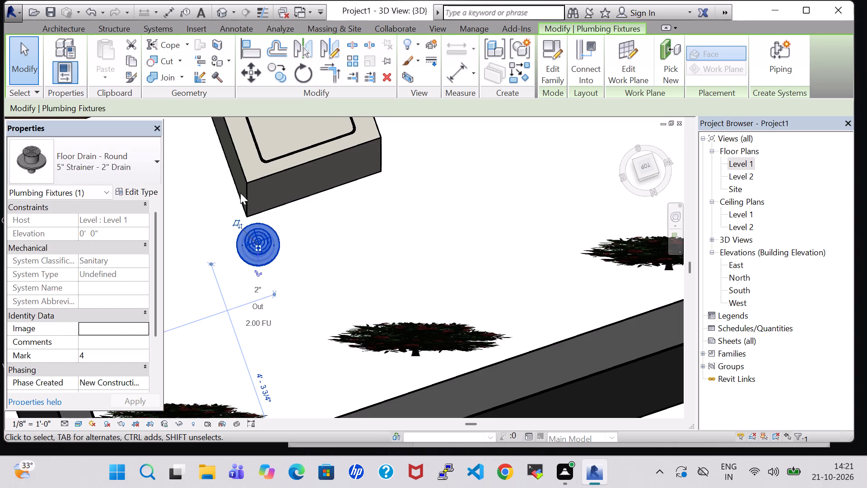
{"action": "scroll", "coordinate": [384, 206], "scroll_direction": "down", "scroll_amount": 7}
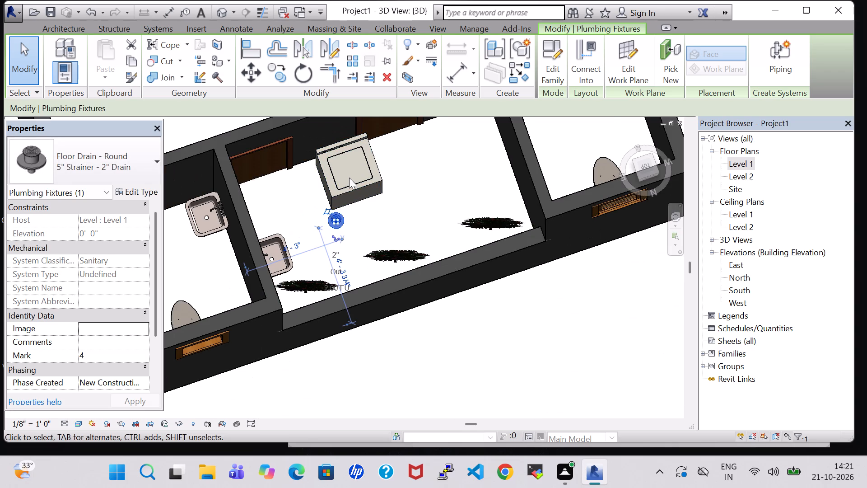
Nudge the washer back toward the sink so it stands between the two doors.
{"action": "left_click", "coordinate": [351, 144]}
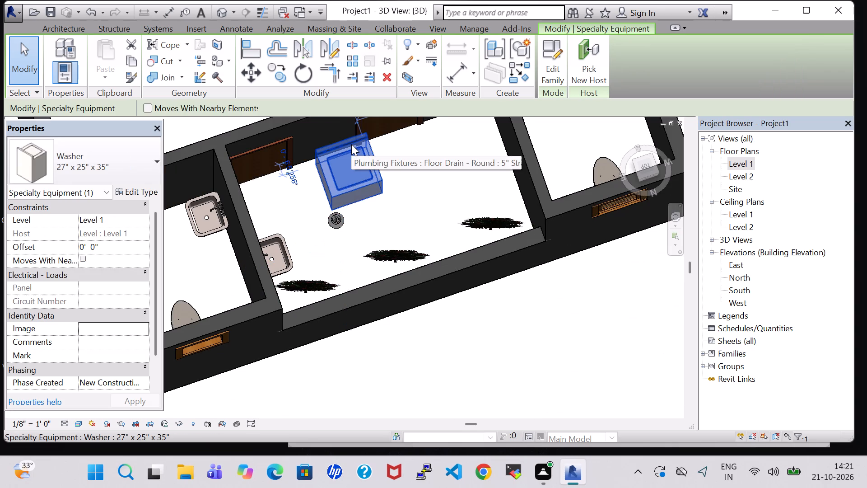
{"action": "key", "text": "Left"}
{"action": "key", "text": "Left"}
{"action": "key", "text": "Left"}
{"action": "key", "text": "Left"}
{"action": "key", "text": "Left"}
{"action": "key", "text": "Left"}
{"action": "key", "text": "Left"}
{"action": "key", "text": "Left"}
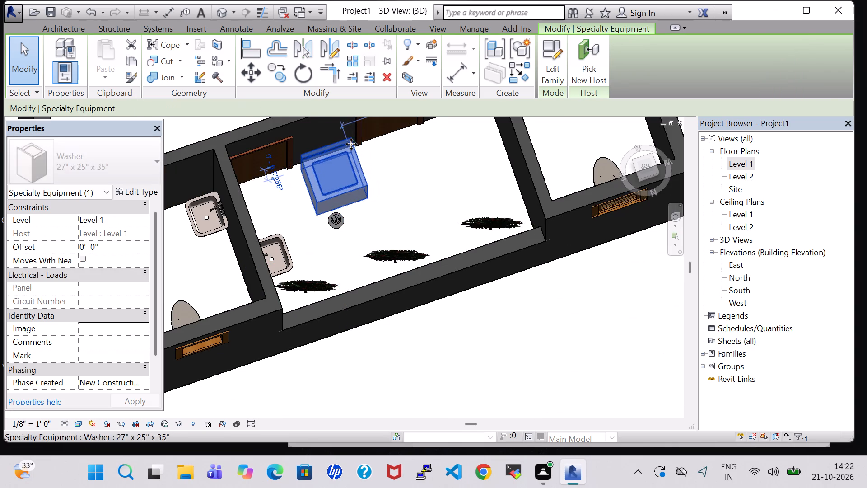
{"action": "left_click", "coordinate": [416, 193]}
Nudge the floor drain farther from the washer and toward the sink, placing it in the open floor beside the sink and plants.
{"action": "left_click", "coordinate": [339, 219]}
{"action": "key", "text": "Down"}
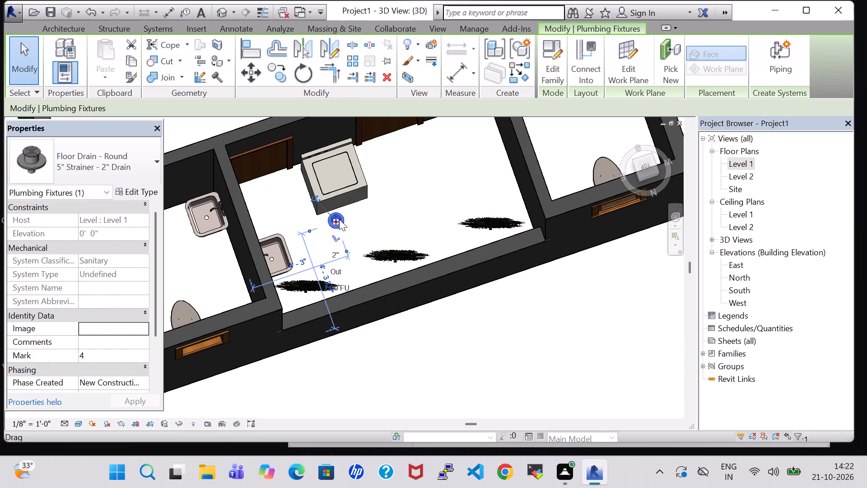
{"action": "key", "text": "Down"}
{"action": "key", "text": "Down"}
{"action": "key", "text": "Down"}
{"action": "key", "text": "Down"}
{"action": "key", "text": "Down"}
{"action": "key", "text": "Down"}
{"action": "key", "text": "Down"}
{"action": "key", "text": "Down"}
{"action": "key", "text": "Down"}
{"action": "key", "text": "Down"}
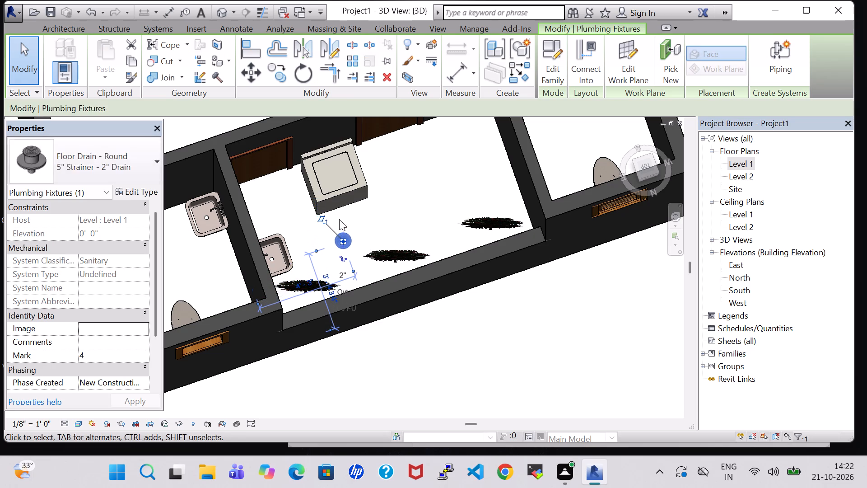
{"action": "key", "text": "Left"}
{"action": "key", "text": "Left"}
{"action": "key", "text": "Left"}
{"action": "key", "text": "Left"}
{"action": "key", "text": "Left"}
{"action": "key", "text": "Left"}
{"action": "key", "text": "Left"}
{"action": "key", "text": "Left"}
{"action": "key", "text": "Down"}
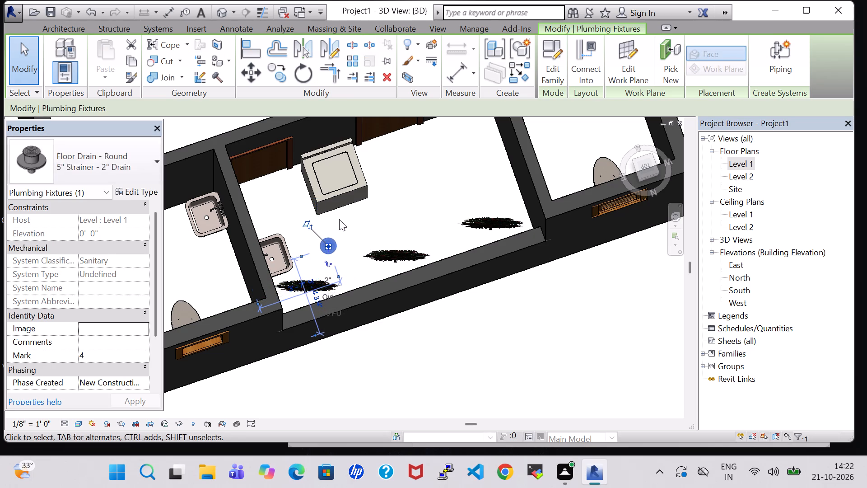
{"action": "key", "text": "Down"}
{"action": "key", "text": "Down"}
{"action": "key", "text": "Left"}
{"action": "left_click", "coordinate": [345, 221]}
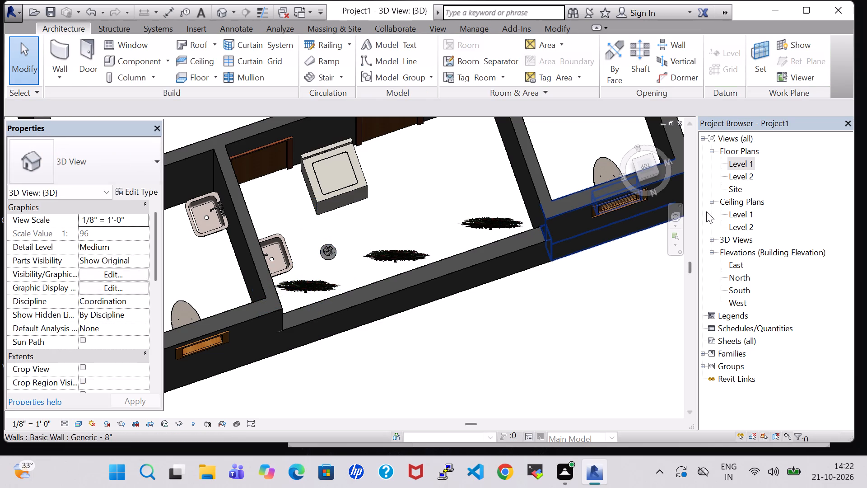
In the Level 1 plan, place a tagged room in the area between the two baths and name it OTS WASH AREA.
{"action": "double_click", "coordinate": [742, 162]}
{"action": "scroll", "coordinate": [507, 177], "scroll_direction": "down", "scroll_amount": 3}
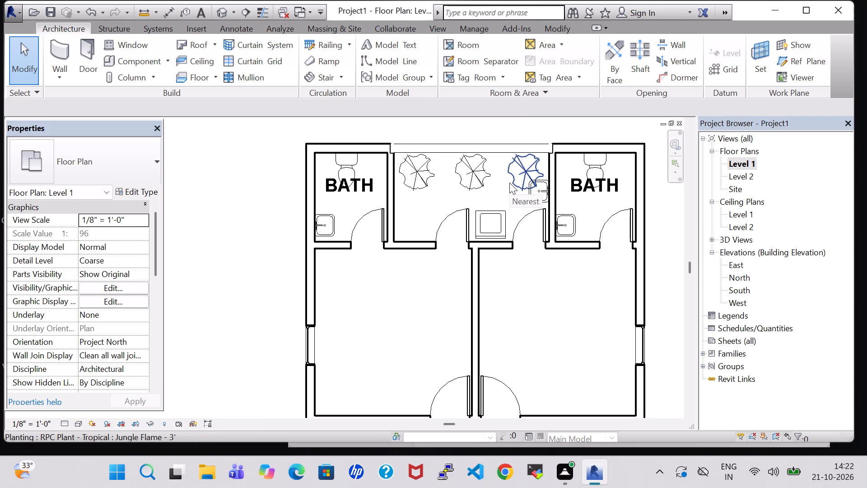
{"action": "left_click", "coordinate": [464, 44]}
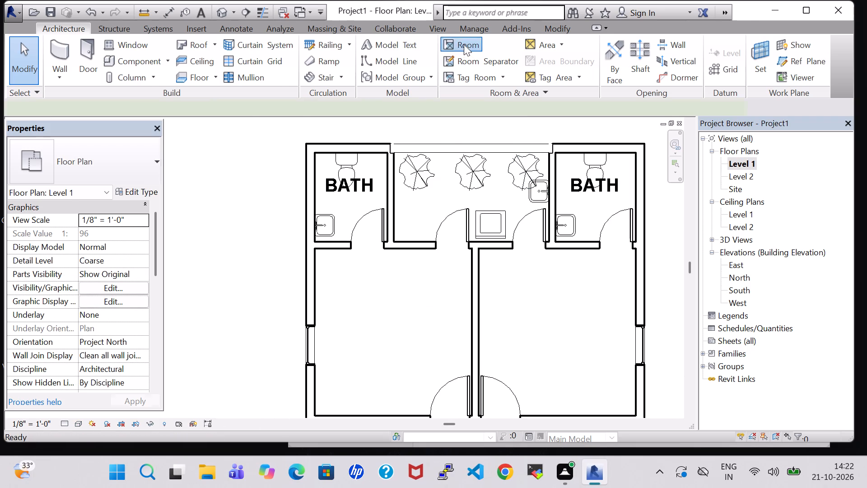
{"action": "left_click", "coordinate": [474, 197]}
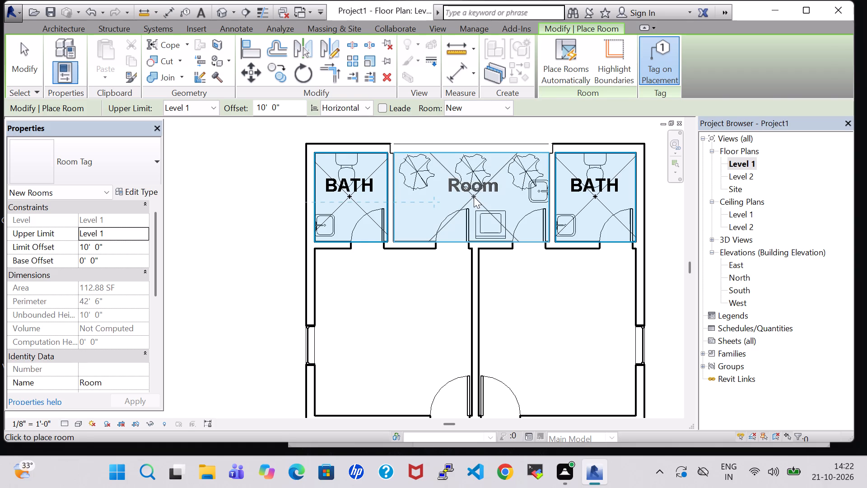
{"action": "key", "text": "Escape"}
{"action": "key", "text": "Escape"}
{"action": "double_click", "coordinate": [475, 191]}
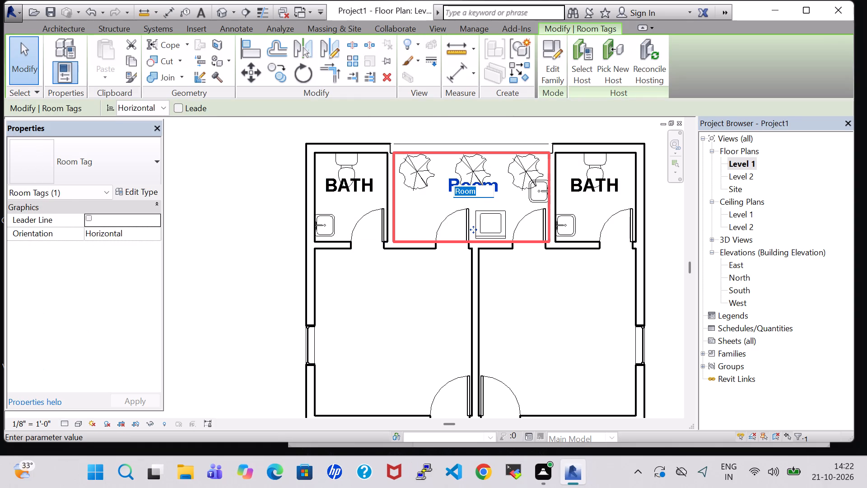
{"action": "key", "text": "BackSpace"}
{"action": "type", "text": "OTS WASH AREA"}
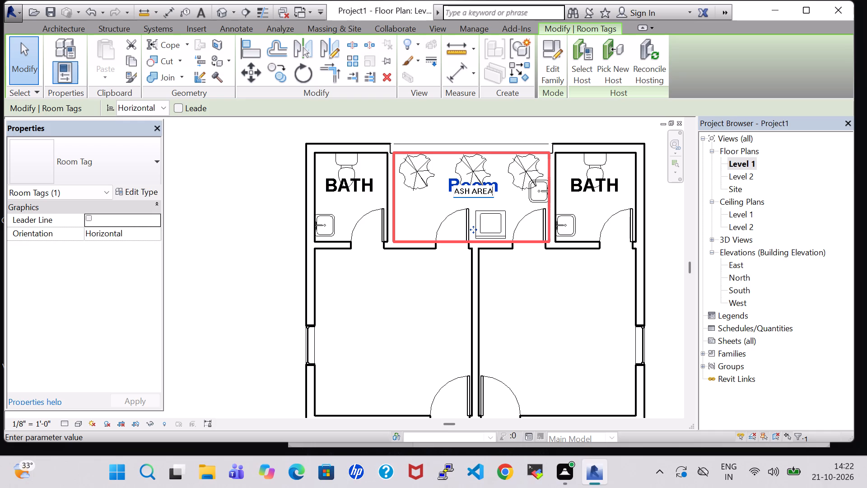
{"action": "key", "text": "Return"}
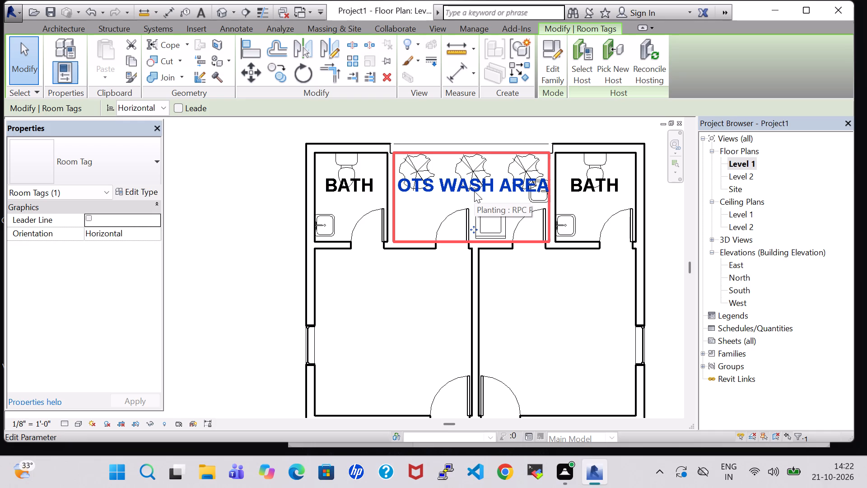
{"action": "left_click", "coordinate": [583, 325]}
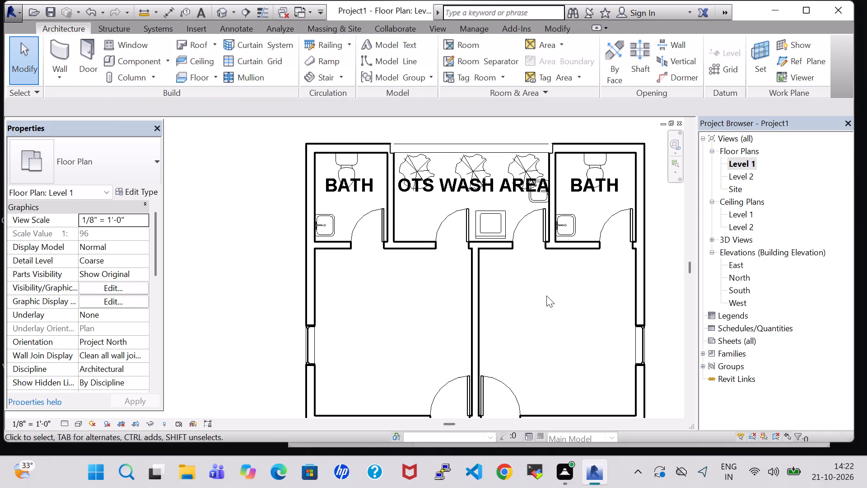
Load the Bed-Box component family from the US Imperial library's Furniture Beds folder.
{"action": "scroll", "coordinate": [543, 300], "scroll_direction": "down", "scroll_amount": 2}
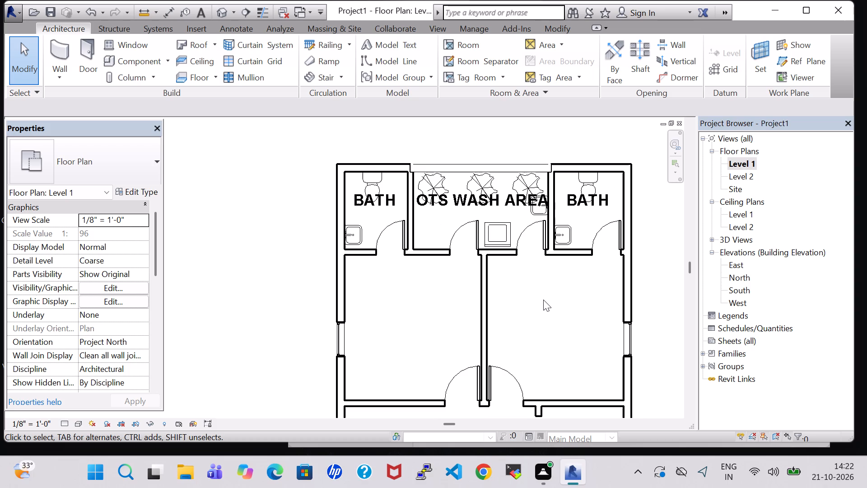
{"action": "scroll", "coordinate": [543, 300], "scroll_direction": "down", "scroll_amount": 2}
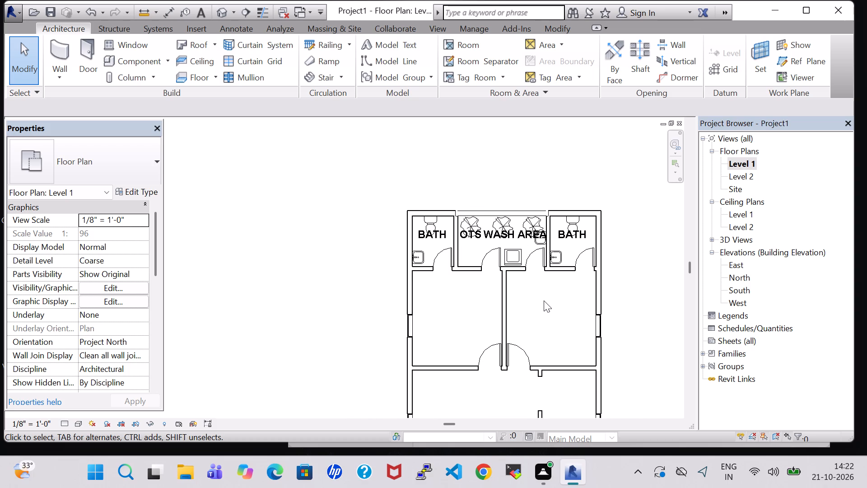
{"action": "middle_click_drag", "start_coordinate": [544, 300], "coordinate": [543, 282]}
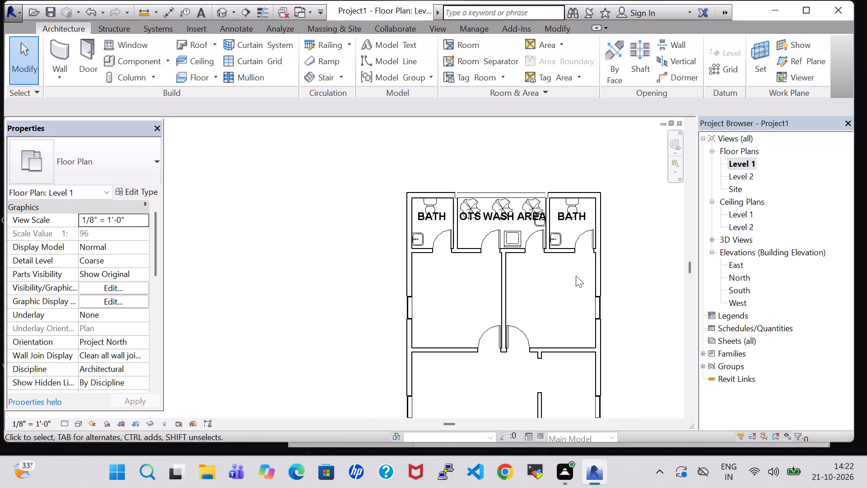
{"action": "left_click", "coordinate": [139, 60]}
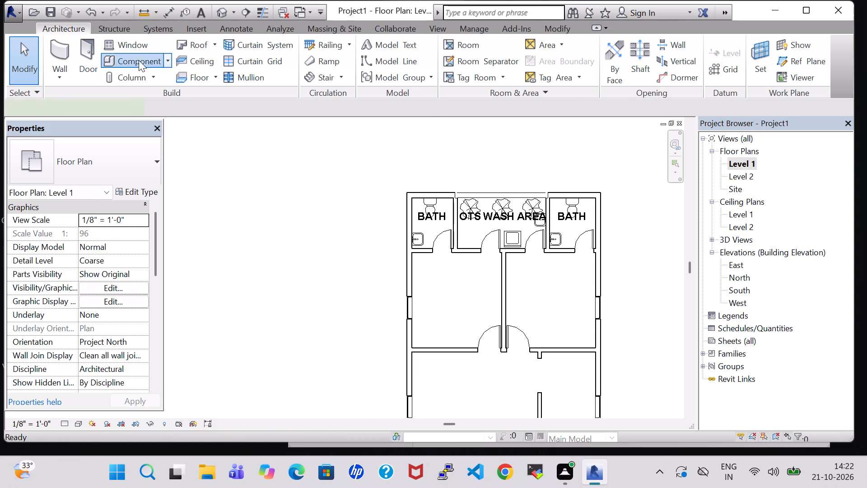
{"action": "left_click", "coordinate": [550, 70]}
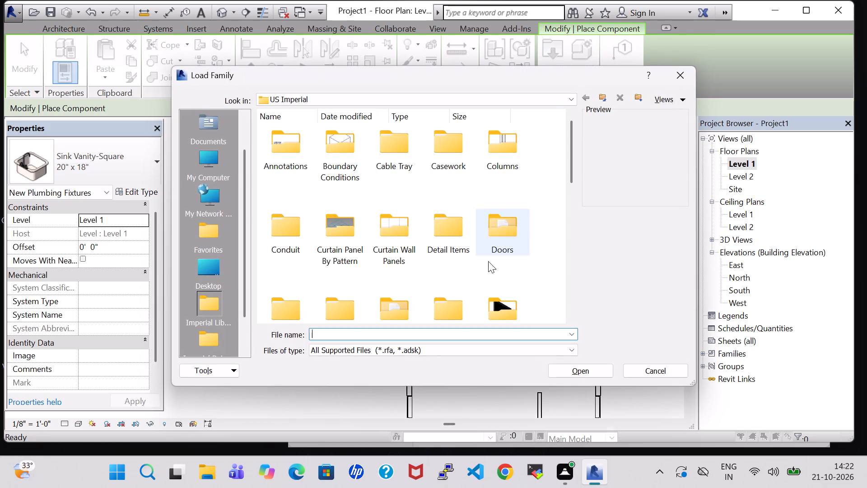
{"action": "double_click", "coordinate": [503, 308]}
{"action": "double_click", "coordinate": [282, 145]}
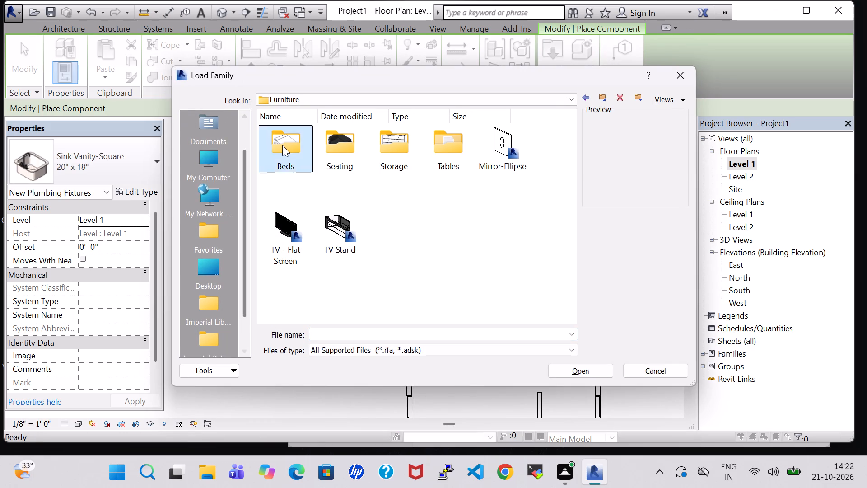
{"action": "left_click", "coordinate": [288, 145]}
{"action": "left_click", "coordinate": [596, 375]}
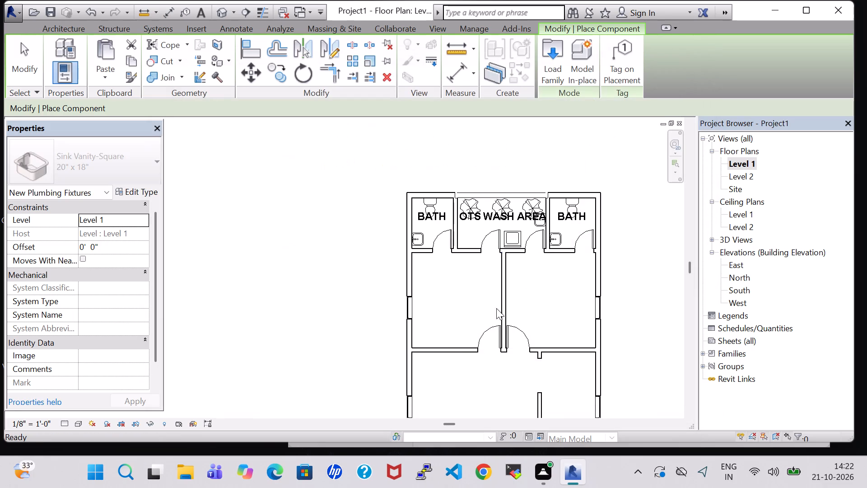
Place a Double 53" x 74" Bed-Box in the left bedroom, rotated with its headboard toward the window wall, about 5'-6" below the bath wall.
{"action": "key", "text": "space"}
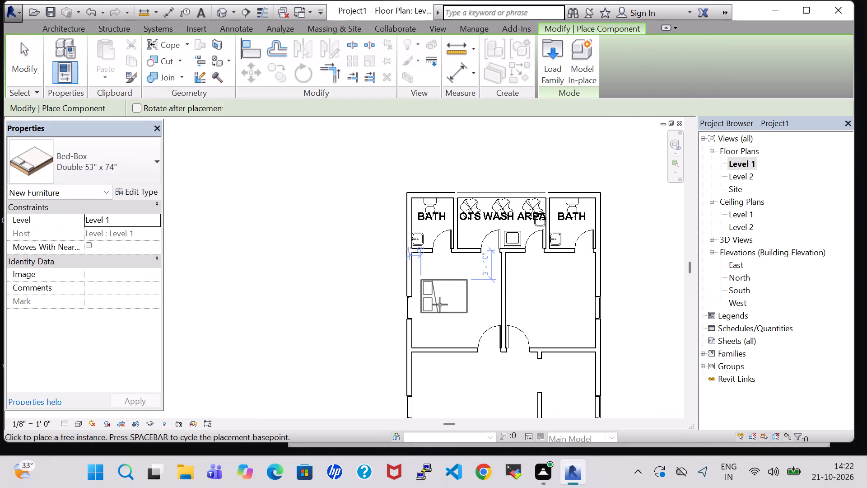
{"action": "scroll", "coordinate": [440, 305], "scroll_direction": "up", "scroll_amount": 6}
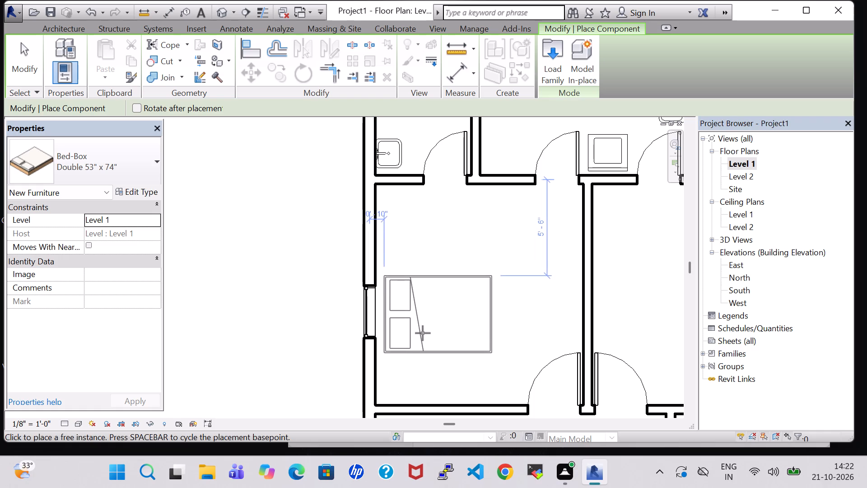
{"action": "left_click", "coordinate": [422, 333]}
{"action": "key", "text": "Escape"}
{"action": "key", "text": "Escape"}
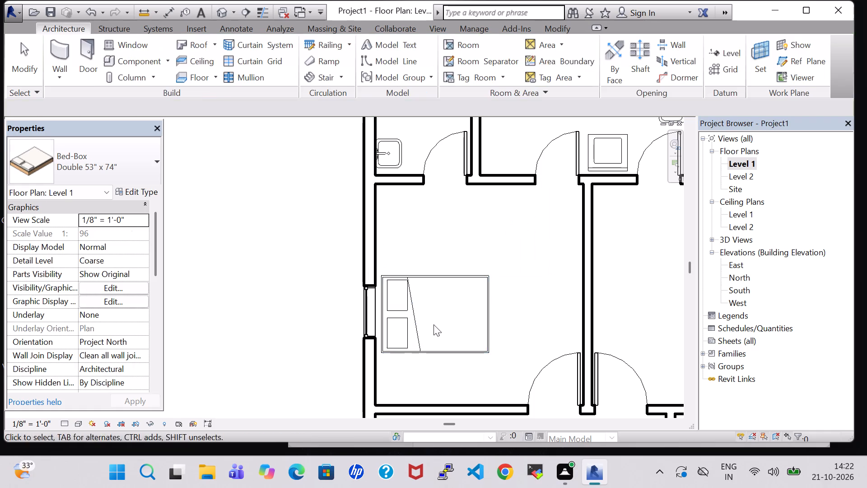
Change the left bedroom's bed to the Queen 60" x 79" Bed-Box type.
{"action": "left_click", "coordinate": [440, 280]}
{"action": "left_click", "coordinate": [146, 169]}
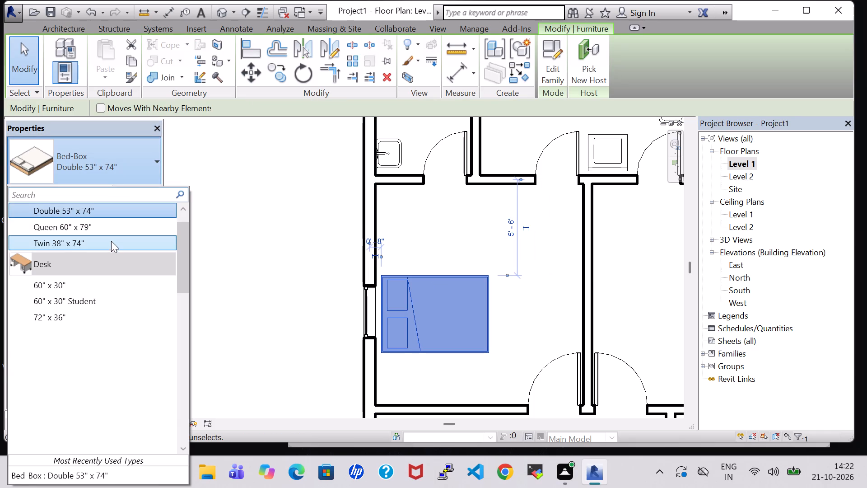
{"action": "left_click", "coordinate": [108, 230]}
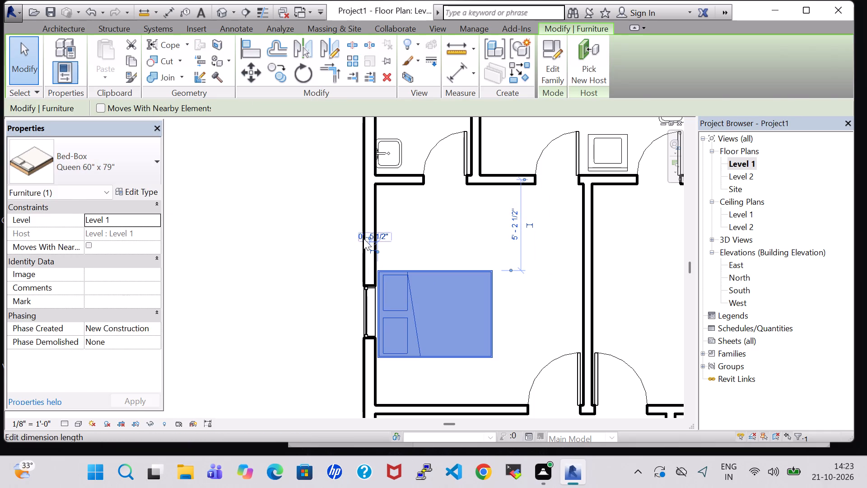
{"action": "left_click", "coordinate": [416, 240]}
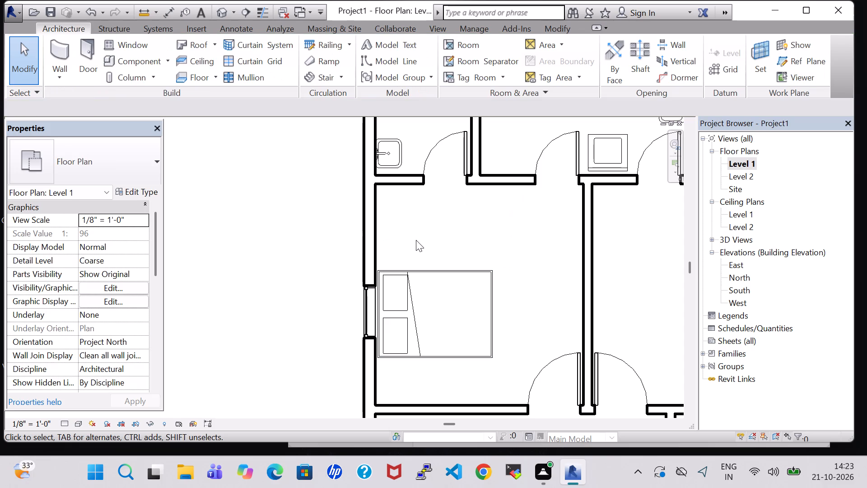
Load the Table-End component family from the US Imperial library's Furniture Tables folder.
{"action": "left_click", "coordinate": [119, 61]}
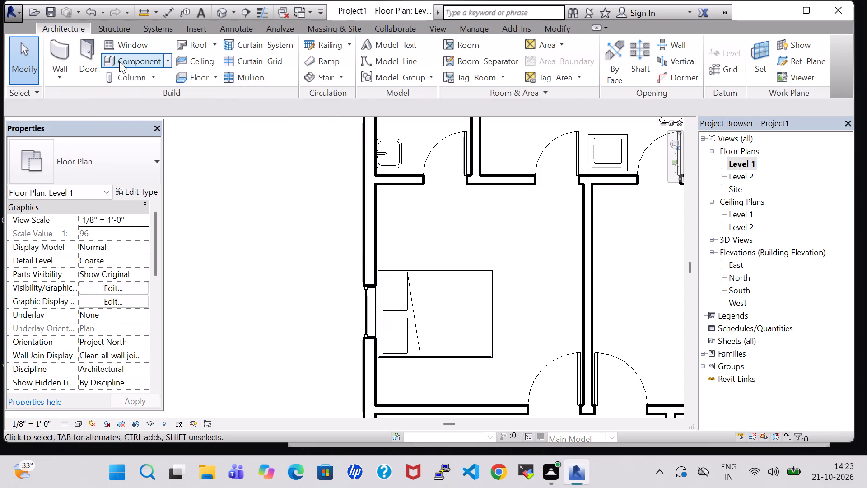
{"action": "left_click", "coordinate": [546, 73]}
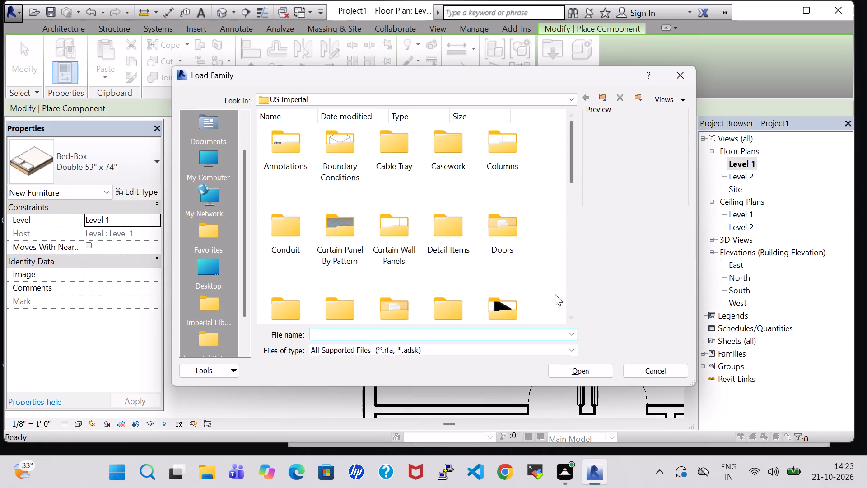
{"action": "double_click", "coordinate": [510, 302]}
{"action": "double_click", "coordinate": [447, 149]}
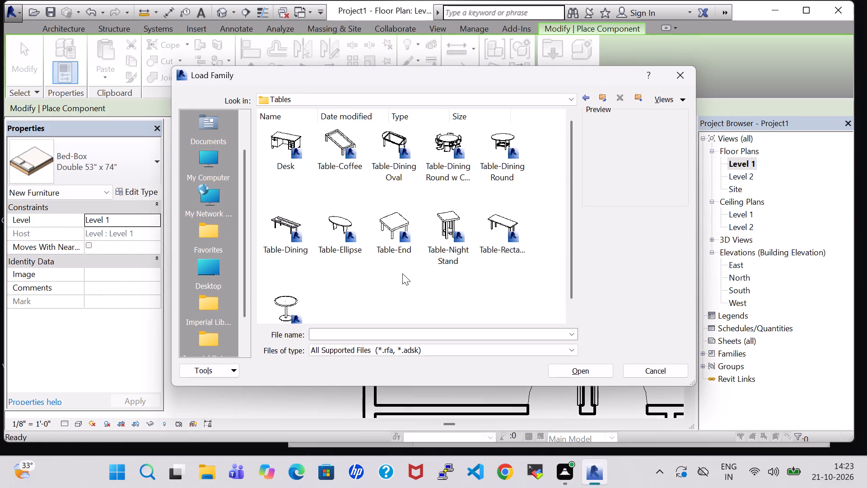
{"action": "left_click", "coordinate": [396, 227]}
{"action": "left_click", "coordinate": [569, 372]}
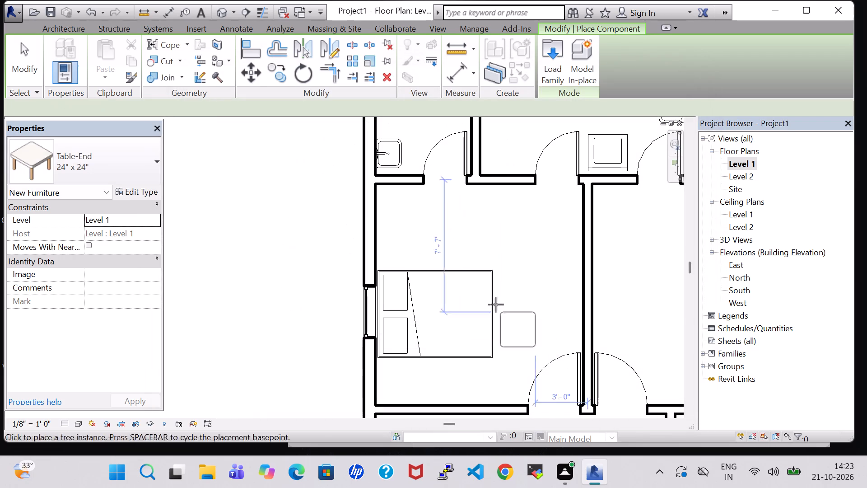
Place a 24" x 24" Table-End on each side of the bed's head, about 2'-9" and 10'-4" below the bath wall.
{"action": "scroll", "coordinate": [397, 244], "scroll_direction": "up", "scroll_amount": 5}
{"action": "left_click", "coordinate": [397, 245]}
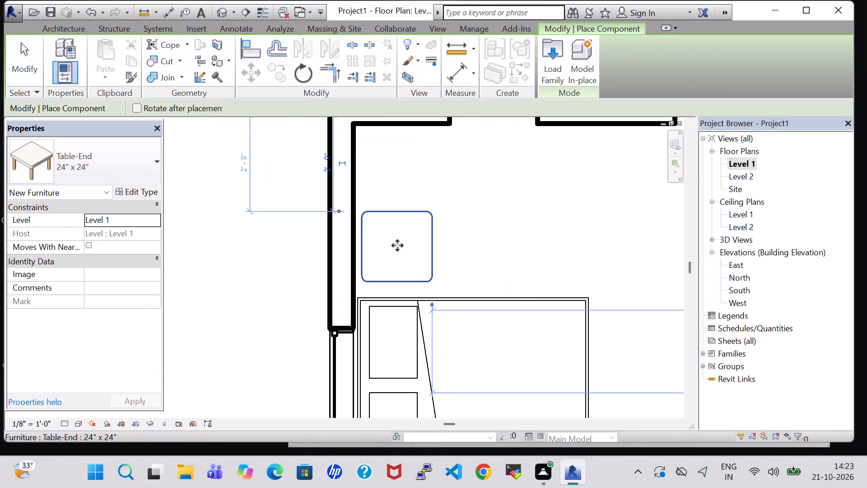
{"action": "scroll", "coordinate": [397, 245], "scroll_direction": "down", "scroll_amount": 3}
{"action": "middle_click_drag", "start_coordinate": [397, 245], "coordinate": [407, 170]}
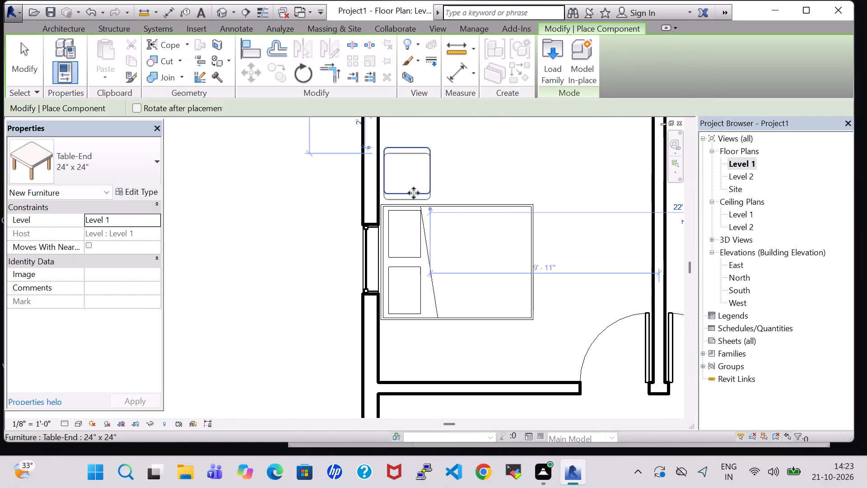
{"action": "left_click", "coordinate": [409, 351]}
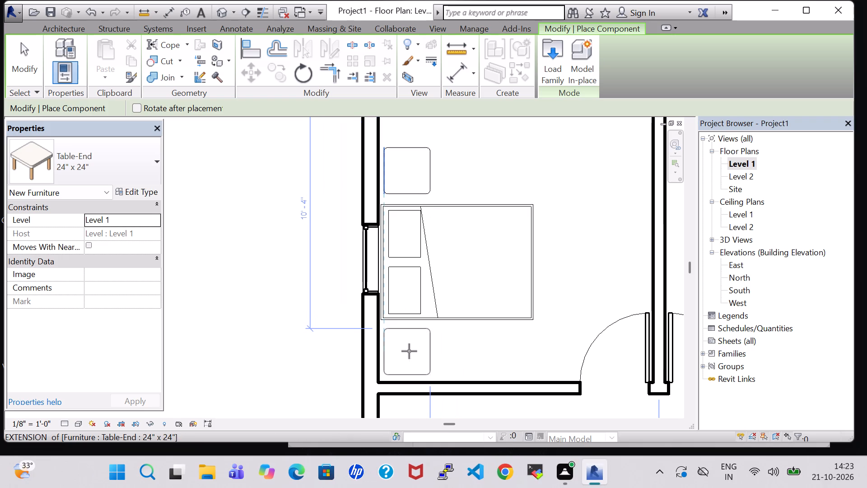
{"action": "key", "text": "Escape"}
{"action": "key", "text": "Escape"}
Nudge the lower end table slightly up toward the bed and left toward the window wall.
{"action": "left_click", "coordinate": [409, 351]}
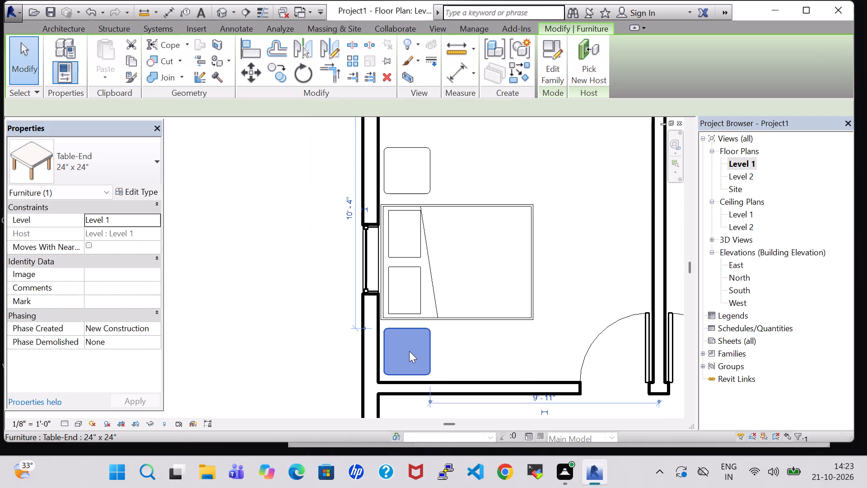
{"action": "key", "text": "Up"}
{"action": "key", "text": "Left"}
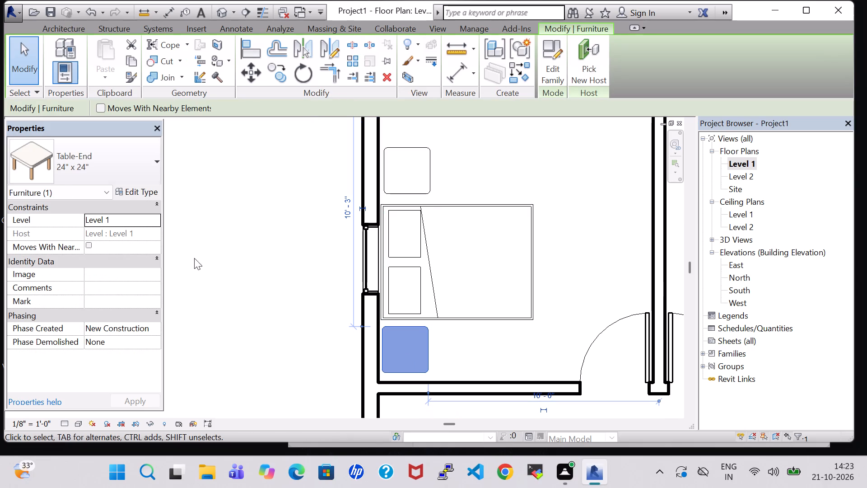
Set the 24" x 24" Table-End type's height to 2' 0" and check it on the other end table.
{"action": "left_click", "coordinate": [121, 189]}
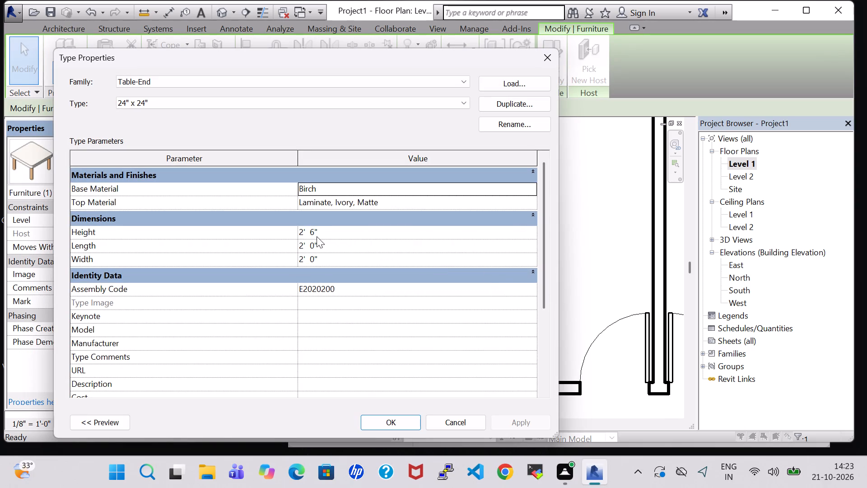
{"action": "left_click", "coordinate": [316, 235]}
{"action": "key", "text": "BackSpace"}
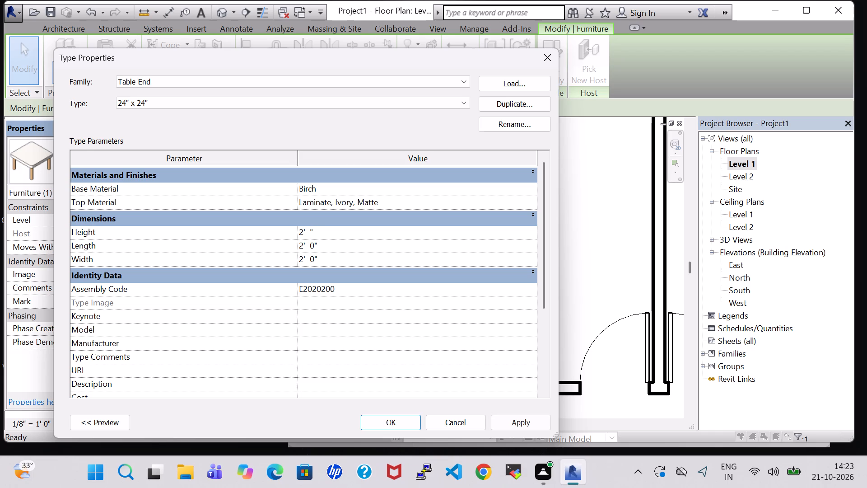
{"action": "key", "text": "0"}
{"action": "left_click", "coordinate": [404, 418]}
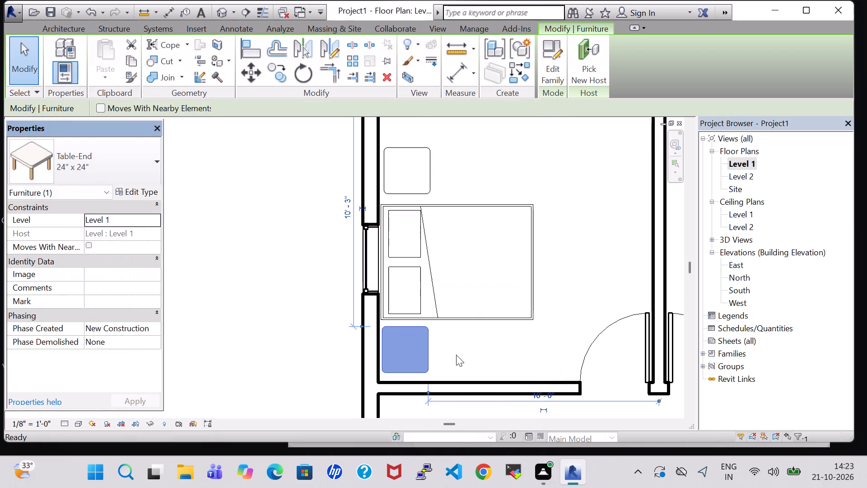
{"action": "left_click", "coordinate": [426, 190]}
{"action": "left_click", "coordinate": [138, 198]}
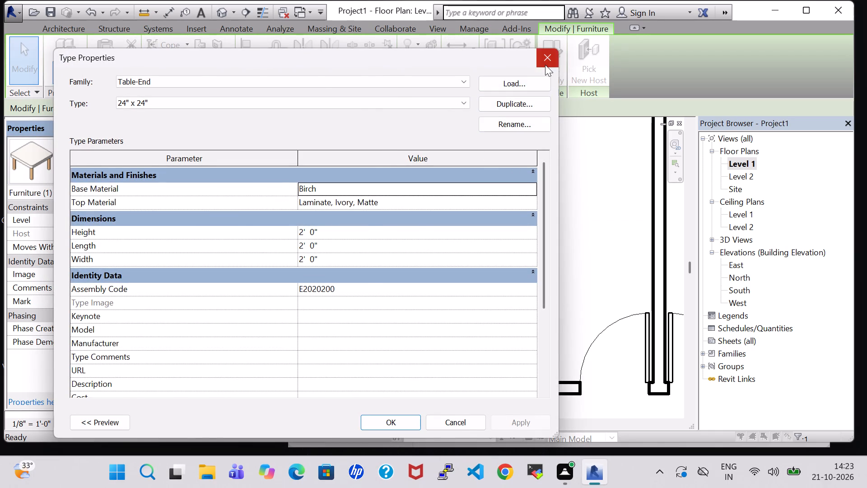
{"action": "left_click", "coordinate": [545, 65]}
Nudge the upper end table slightly left toward the window wall and down toward the bed, in line with the lower one.
{"action": "key", "text": "Left"}
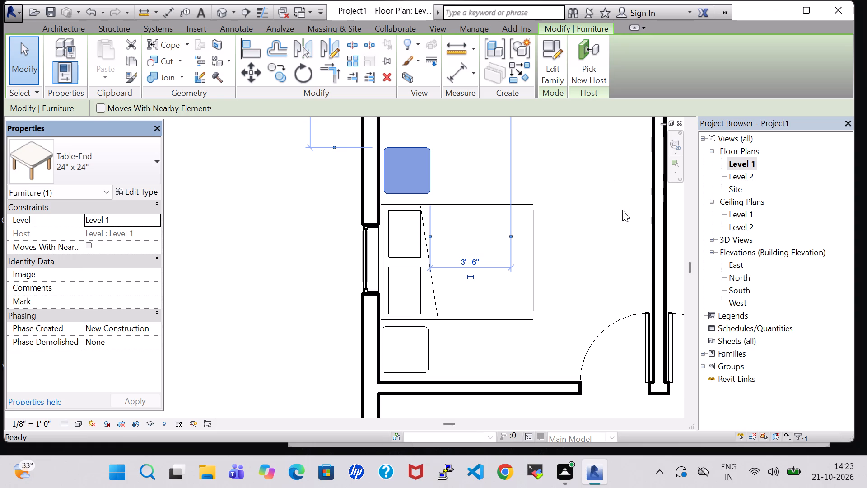
{"action": "left_click", "coordinate": [615, 164]}
{"action": "left_click", "coordinate": [422, 174]}
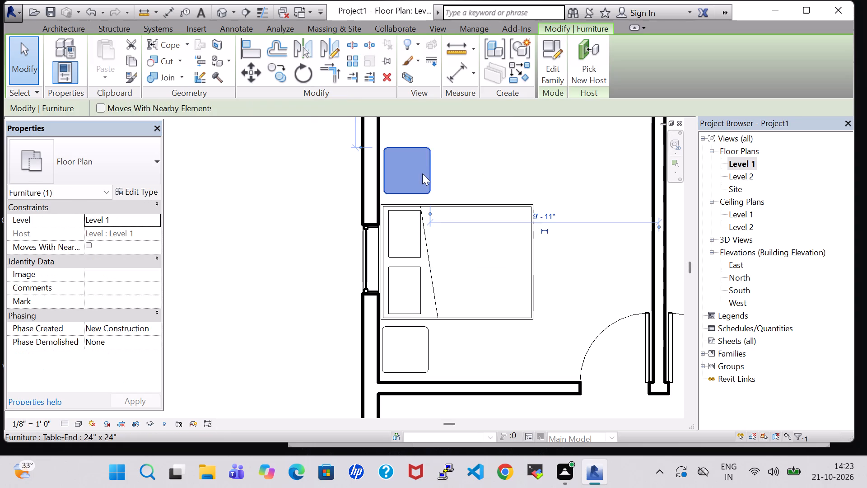
{"action": "key", "text": "Left"}
{"action": "key", "text": "Down"}
{"action": "left_click", "coordinate": [571, 174]}
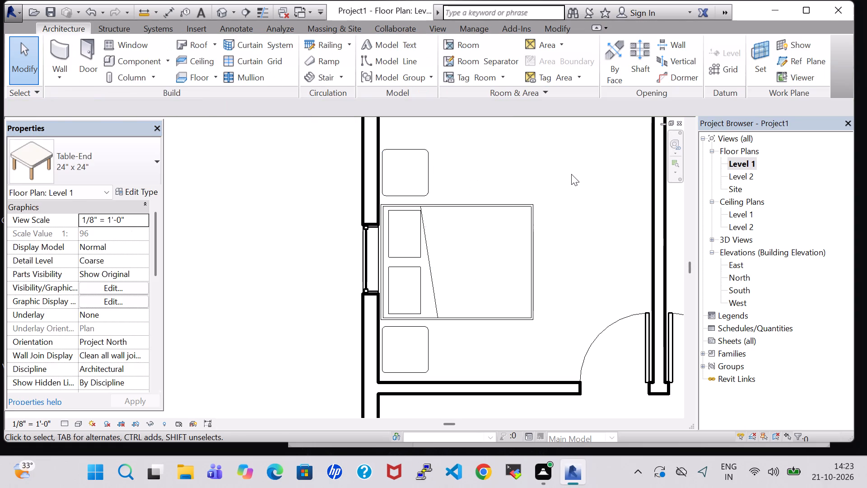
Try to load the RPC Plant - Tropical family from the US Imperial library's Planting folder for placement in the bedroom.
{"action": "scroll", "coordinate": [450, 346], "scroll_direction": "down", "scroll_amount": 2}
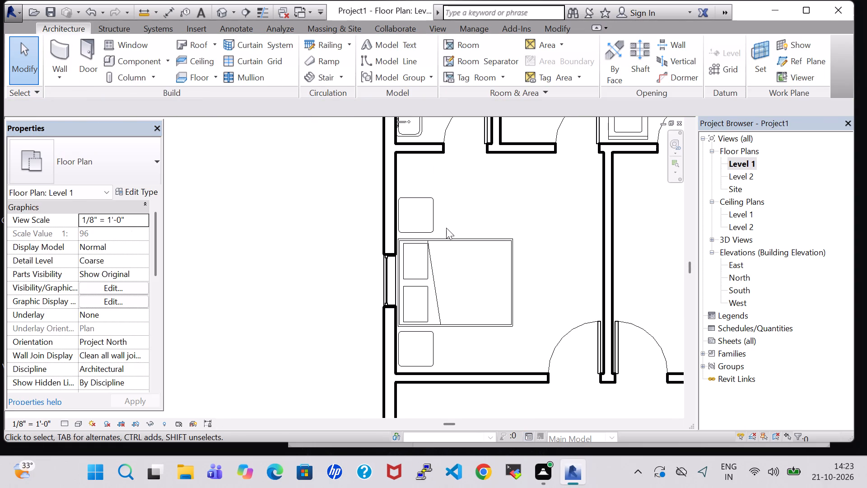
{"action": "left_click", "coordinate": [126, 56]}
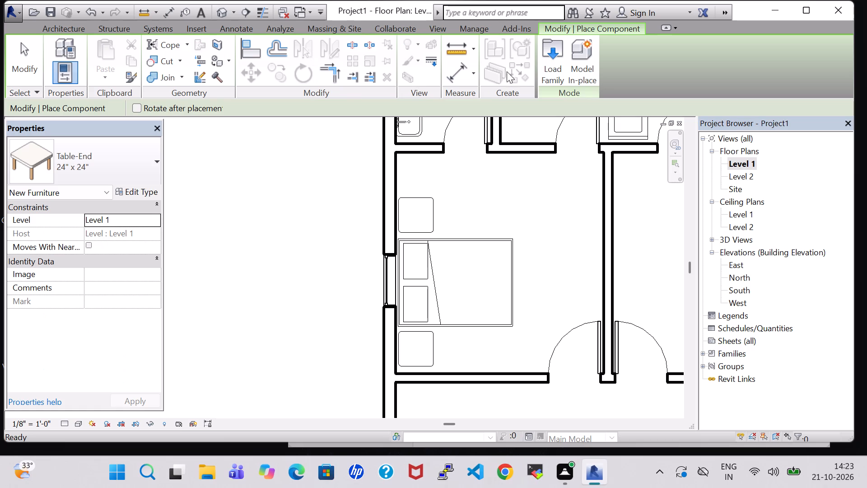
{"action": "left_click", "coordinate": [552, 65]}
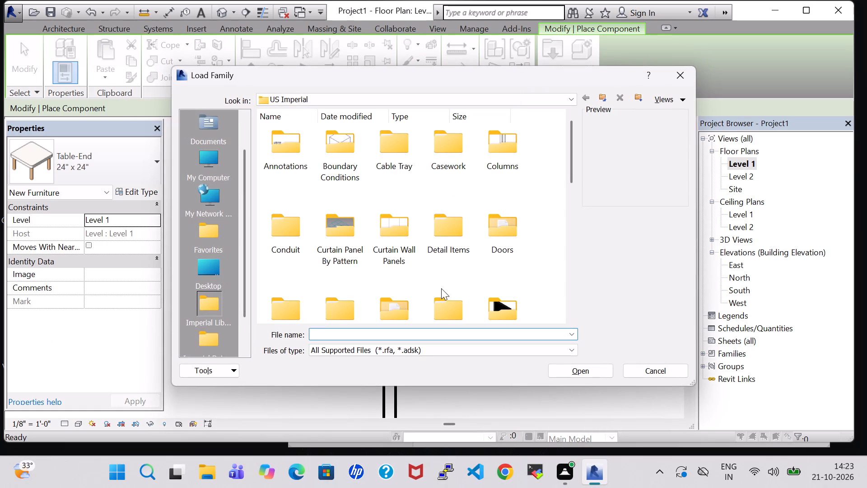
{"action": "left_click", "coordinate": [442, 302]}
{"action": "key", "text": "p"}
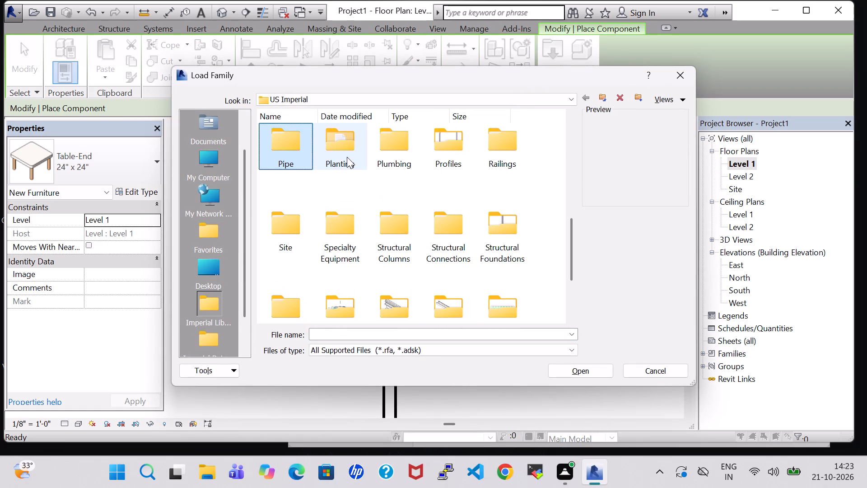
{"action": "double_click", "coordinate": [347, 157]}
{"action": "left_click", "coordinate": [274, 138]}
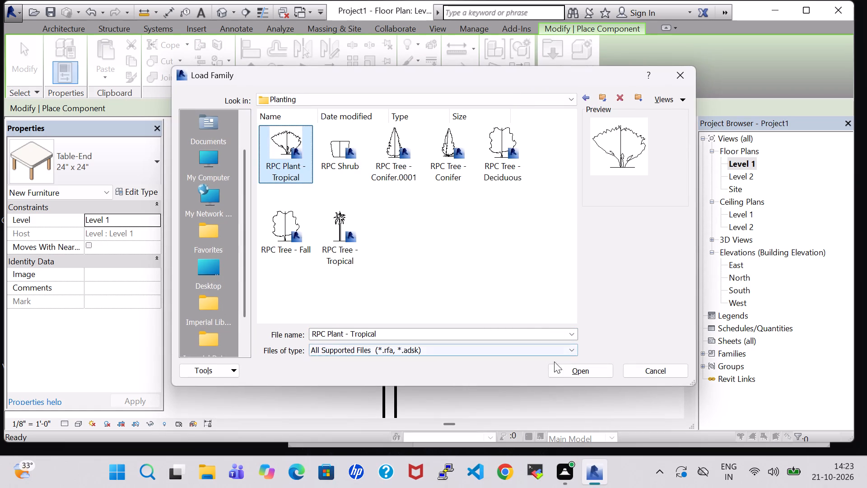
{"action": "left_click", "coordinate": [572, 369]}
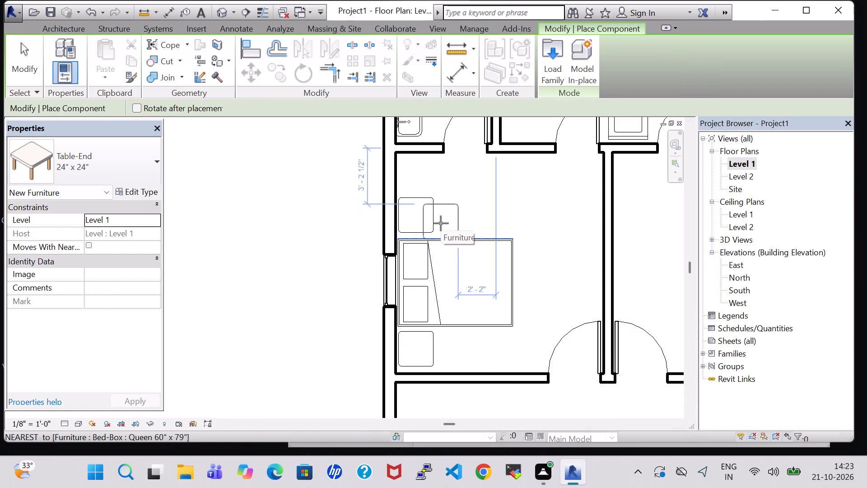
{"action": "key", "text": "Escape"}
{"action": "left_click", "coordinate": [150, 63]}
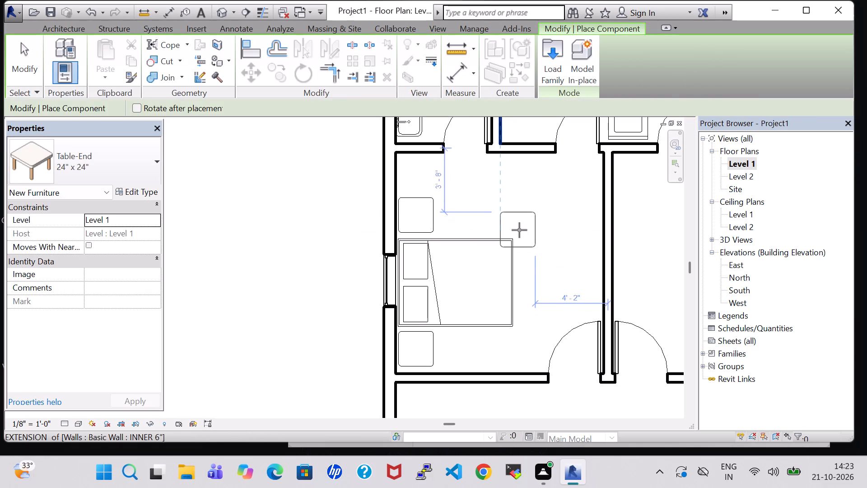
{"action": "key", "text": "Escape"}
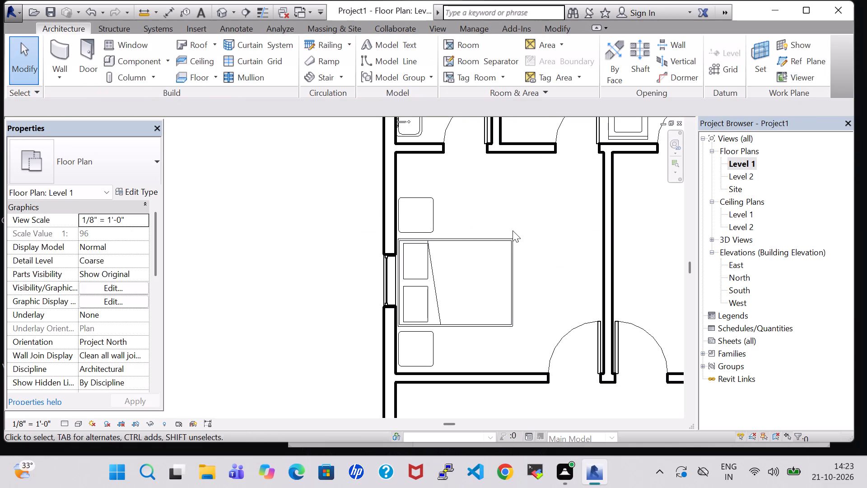
Load the Dresser component family from the US Imperial library's Furniture Storage folder.
{"action": "scroll", "coordinate": [513, 231], "scroll_direction": "down", "scroll_amount": 2}
{"action": "left_click", "coordinate": [148, 55]}
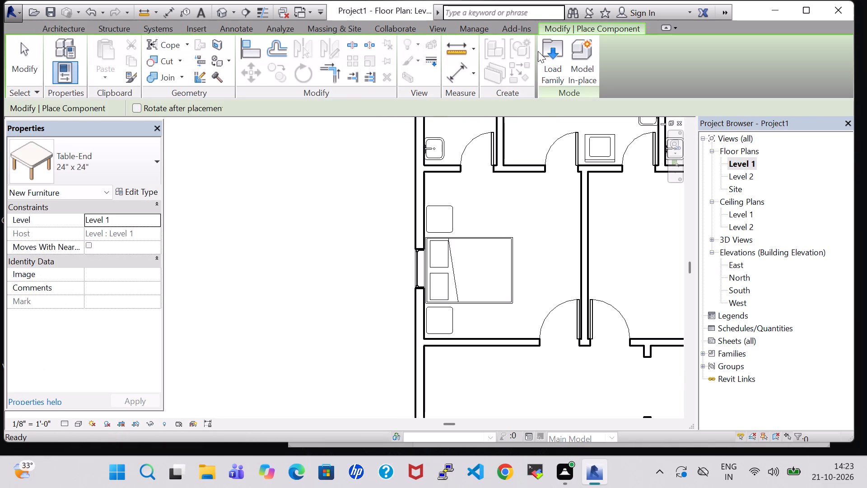
{"action": "left_click", "coordinate": [545, 51]}
{"action": "double_click", "coordinate": [506, 304]}
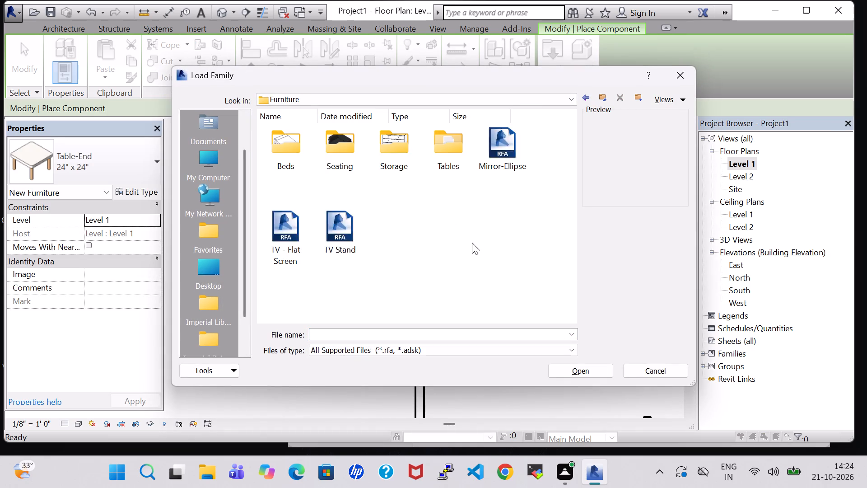
{"action": "double_click", "coordinate": [395, 166]}
{"action": "left_click", "coordinate": [396, 225]}
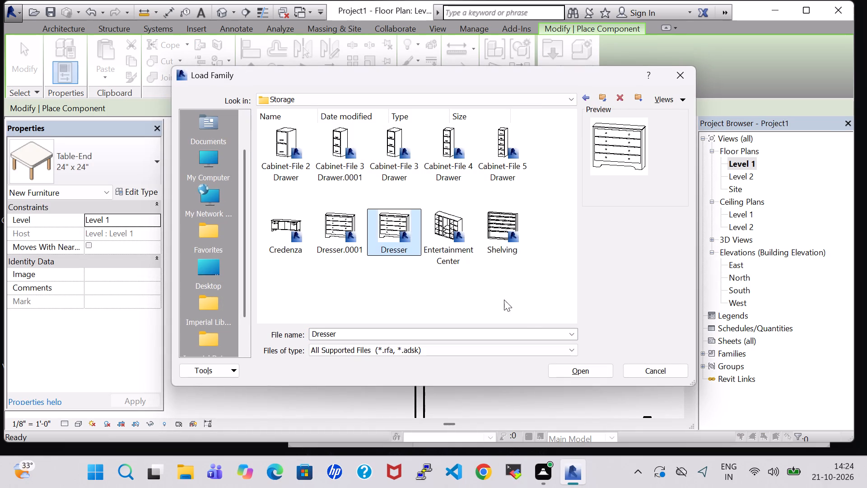
{"action": "left_click", "coordinate": [582, 368]}
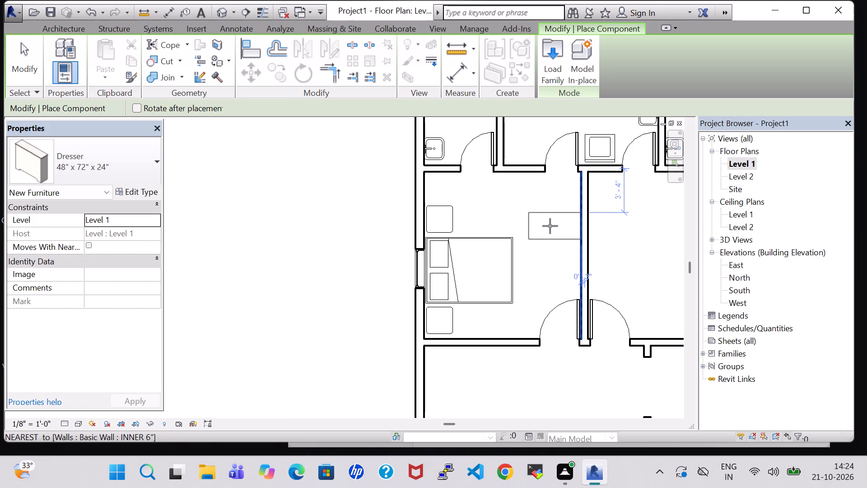
Place a 48" x 72" x 24" Dresser, rotated against the partition wall facing the bed, about 2'-3" below the bath wall.
{"action": "key", "text": "space"}
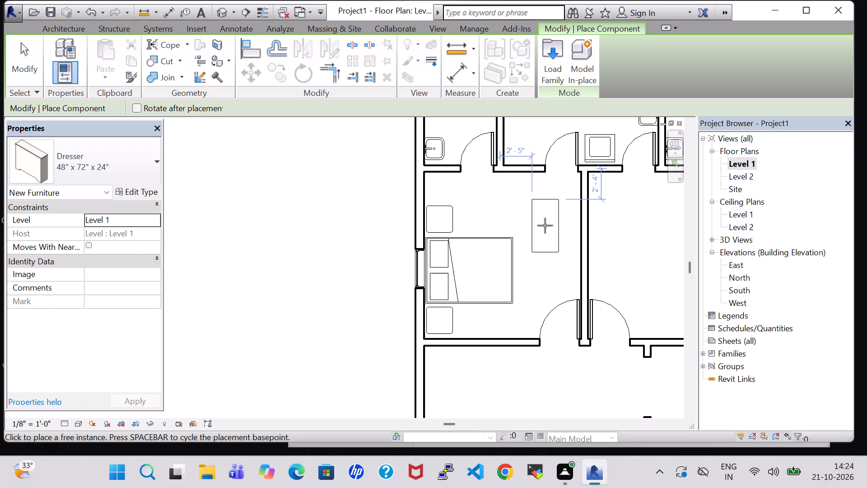
{"action": "left_click", "coordinate": [568, 225]}
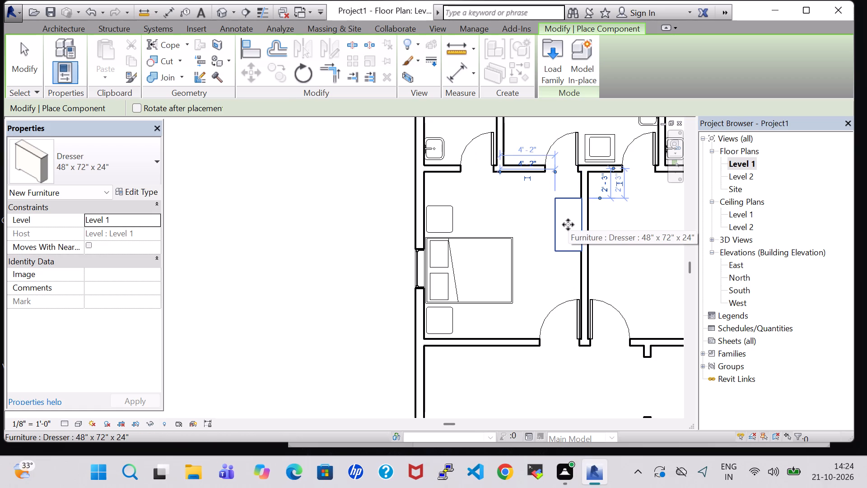
{"action": "key", "text": "Escape"}
{"action": "key", "text": "Escape"}
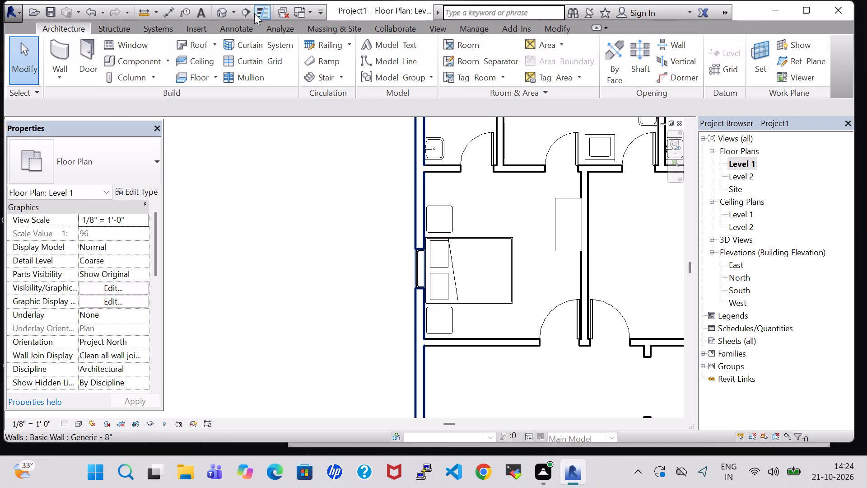
In the 3D view, rotate the bedroom dresser 180° so its drawers face the bed.
{"action": "left_click", "coordinate": [217, 12]}
{"action": "scroll", "coordinate": [443, 208], "scroll_direction": "down", "scroll_amount": 2}
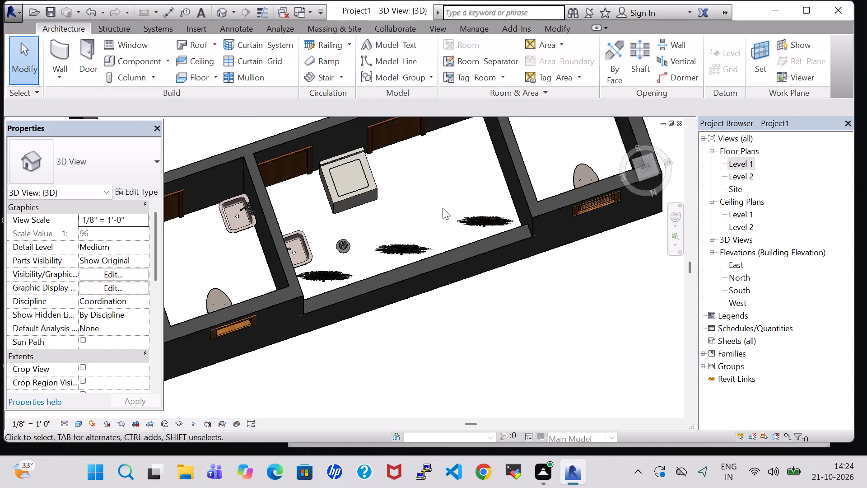
{"action": "scroll", "coordinate": [443, 208], "scroll_direction": "down", "scroll_amount": 2}
{"action": "middle_click_drag", "start_coordinate": [437, 196], "coordinate": [420, 271]}
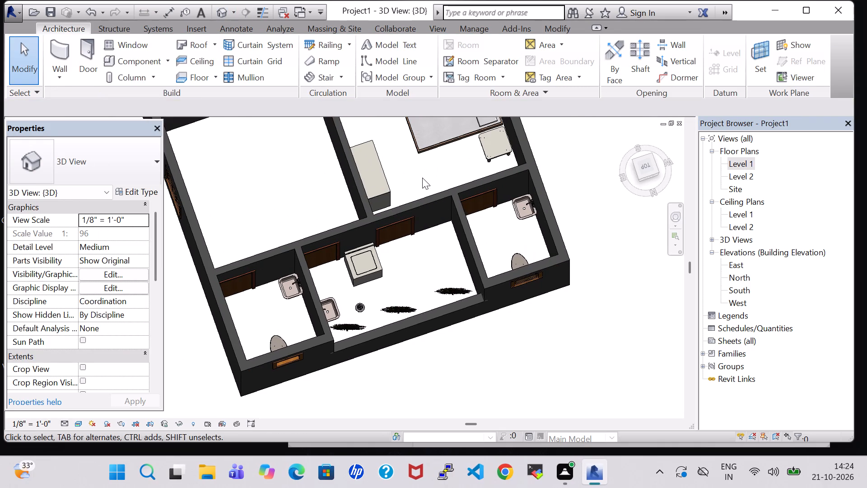
{"action": "middle_click_drag", "start_coordinate": [422, 178], "coordinate": [335, 137], "text": "shift"}
{"action": "scroll", "coordinate": [416, 177], "scroll_direction": "up", "scroll_amount": 1, "text": "shift"}
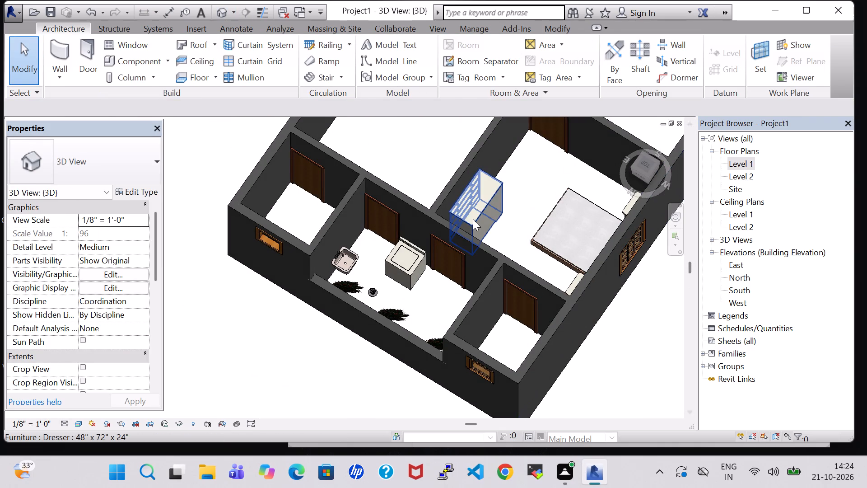
{"action": "left_click", "coordinate": [475, 219]}
{"action": "key", "text": "space"}
{"action": "key", "text": "space"}
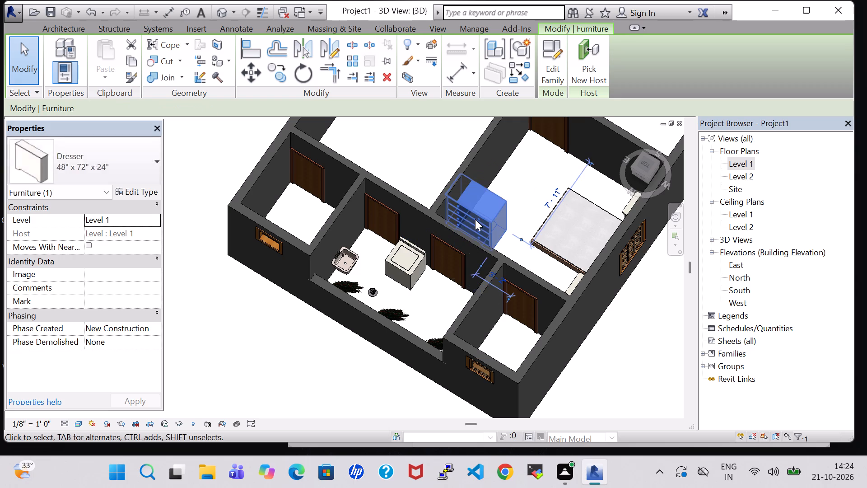
{"action": "left_click", "coordinate": [534, 180]}
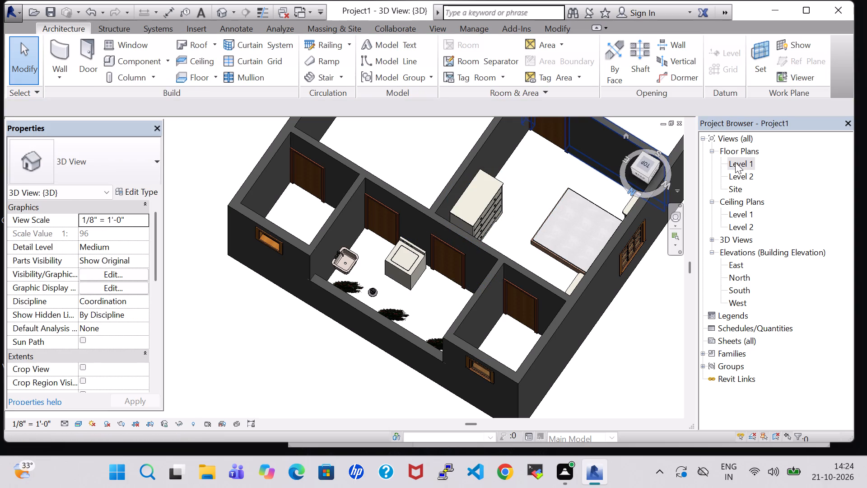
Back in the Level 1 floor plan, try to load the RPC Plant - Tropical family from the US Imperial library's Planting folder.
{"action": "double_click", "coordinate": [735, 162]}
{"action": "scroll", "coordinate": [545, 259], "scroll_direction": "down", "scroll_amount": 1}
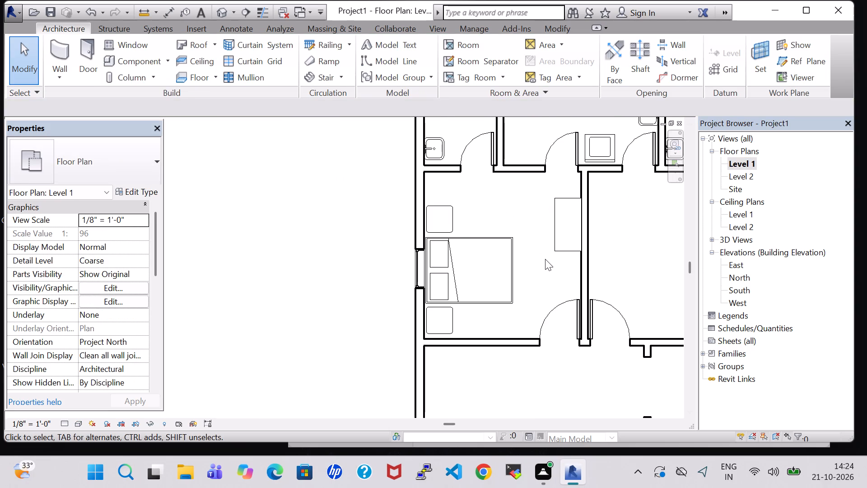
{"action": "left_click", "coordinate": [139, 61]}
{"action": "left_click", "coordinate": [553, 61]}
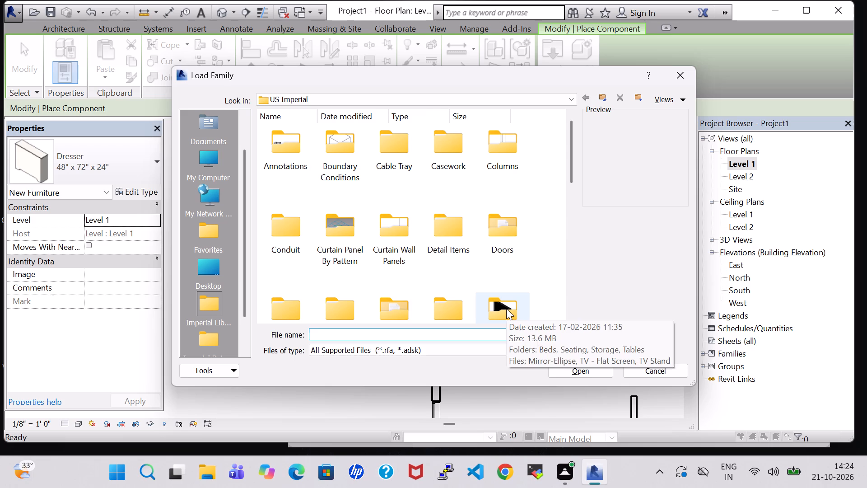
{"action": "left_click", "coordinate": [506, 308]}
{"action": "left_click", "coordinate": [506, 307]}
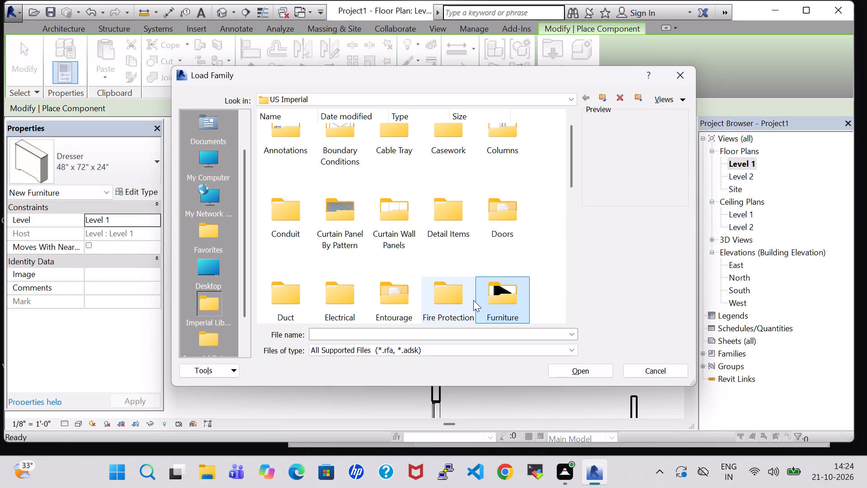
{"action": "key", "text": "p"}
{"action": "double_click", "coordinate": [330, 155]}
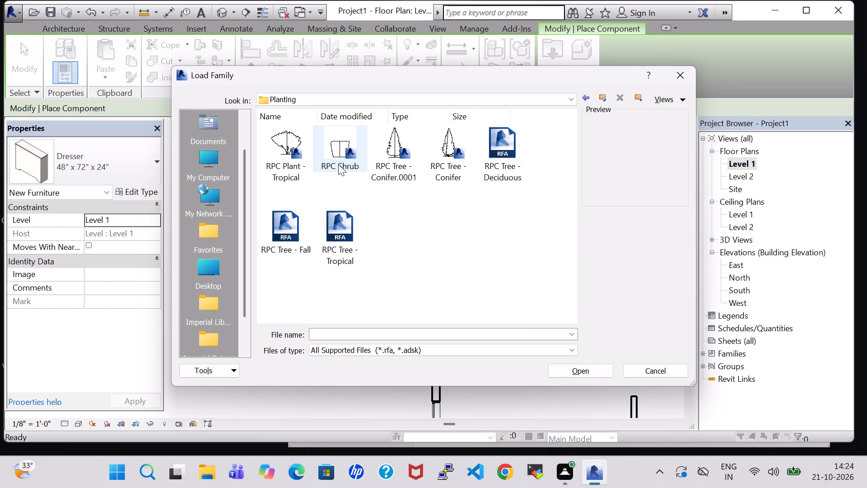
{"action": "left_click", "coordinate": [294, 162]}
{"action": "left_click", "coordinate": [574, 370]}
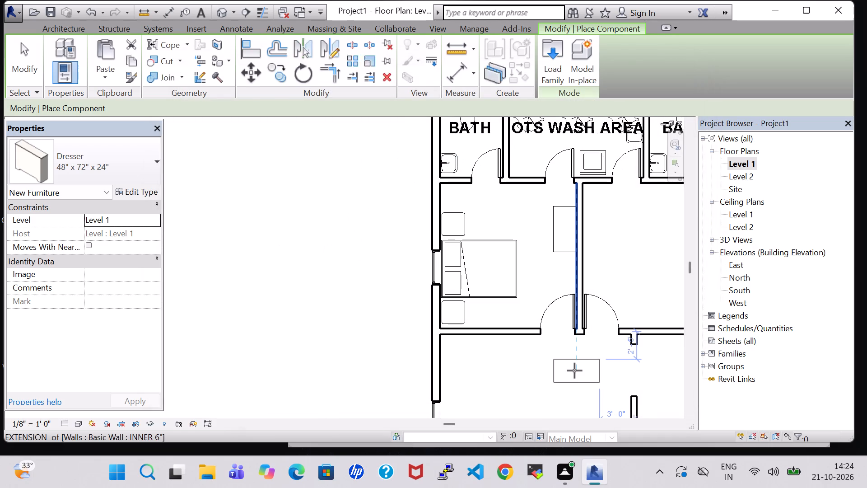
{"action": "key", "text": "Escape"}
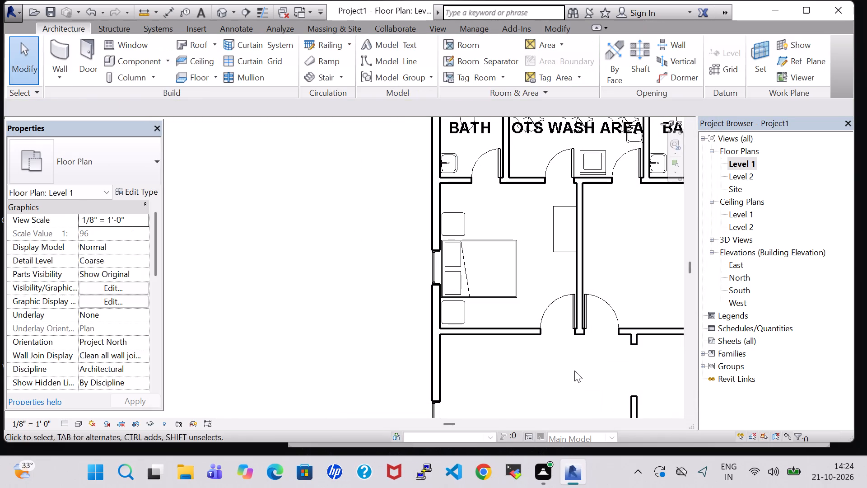
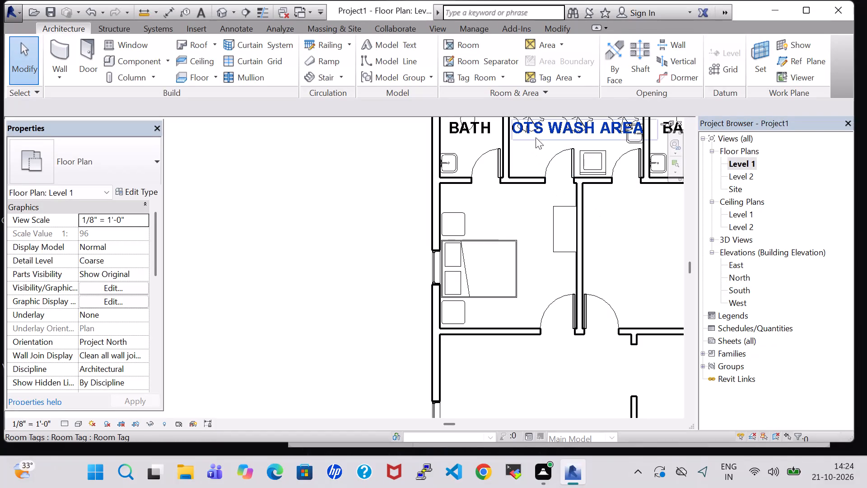
Place another Jungle Flame - 3' tropical plant, matching those in the OTS wash area, beside the bedside table nearest the bath.
{"action": "scroll", "coordinate": [544, 183], "scroll_direction": "up", "scroll_amount": 2}
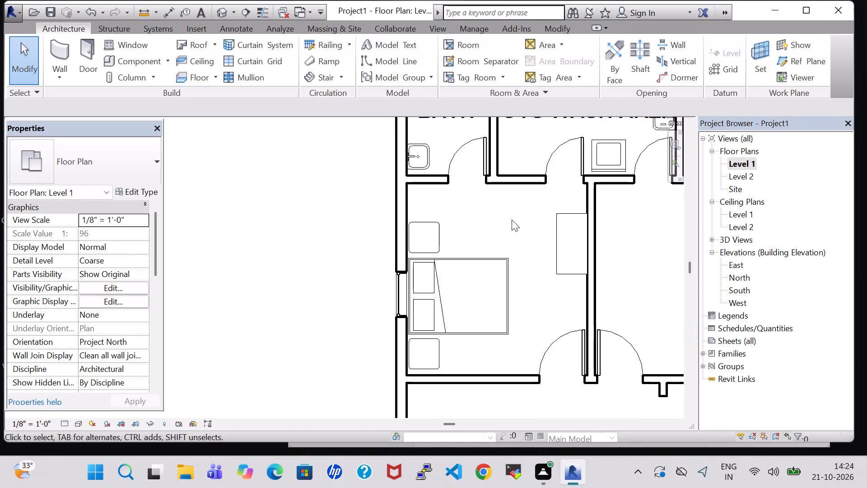
{"action": "scroll", "coordinate": [512, 220], "scroll_direction": "up", "scroll_amount": 1}
{"action": "middle_click_drag", "start_coordinate": [512, 220], "coordinate": [539, 363]}
{"action": "left_click", "coordinate": [560, 208]}
{"action": "right_click", "coordinate": [560, 208]}
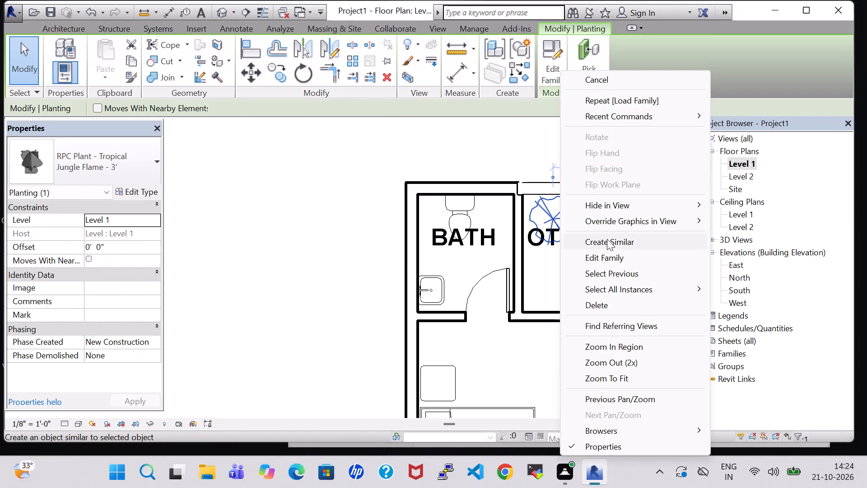
{"action": "left_click", "coordinate": [608, 240]}
{"action": "left_click", "coordinate": [460, 383]}
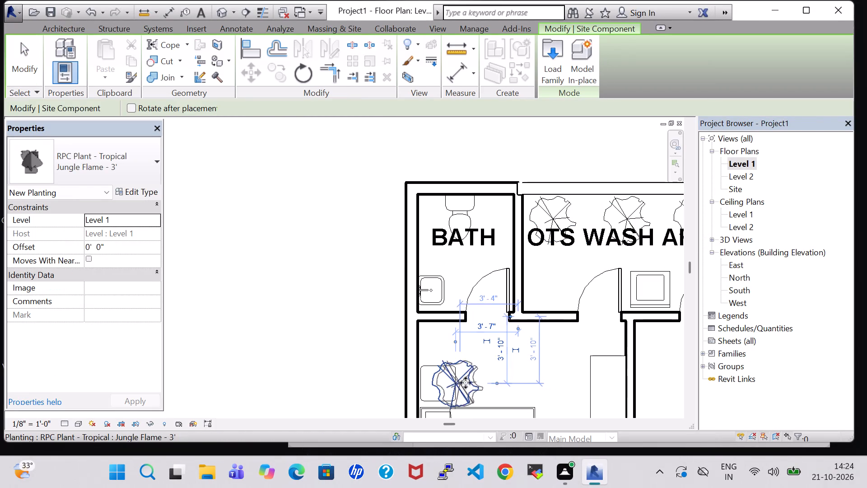
{"action": "key", "text": "Escape"}
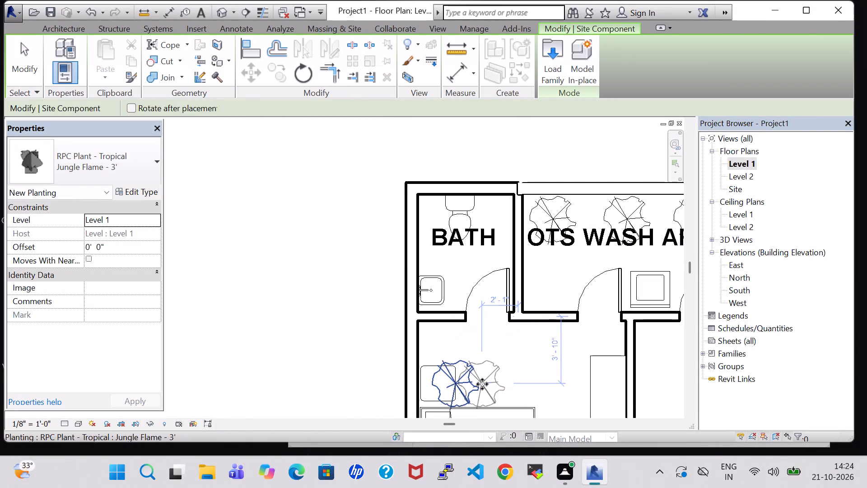
{"action": "key", "text": "Escape"}
Change the new bedroom plant's type to RPC Plant - Tropical Agave - 1.5'.
{"action": "left_click", "coordinate": [473, 383]}
{"action": "left_click", "coordinate": [133, 176]}
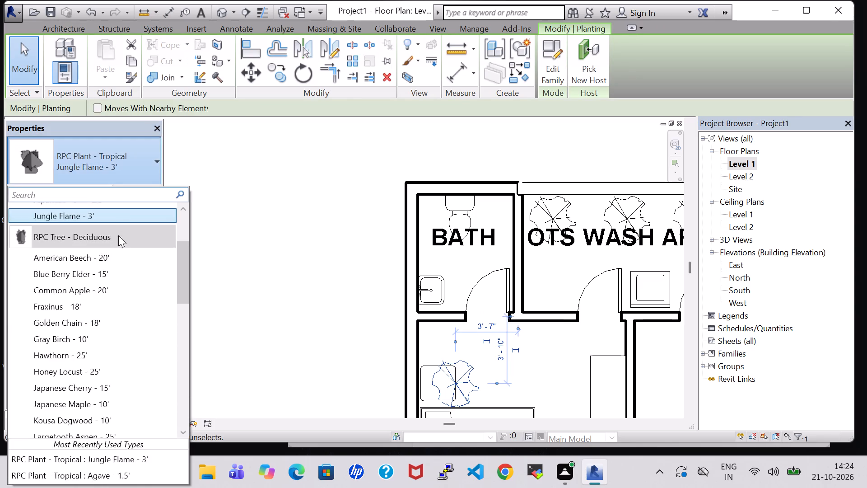
{"action": "scroll", "coordinate": [114, 267], "scroll_direction": "up", "scroll_amount": 3}
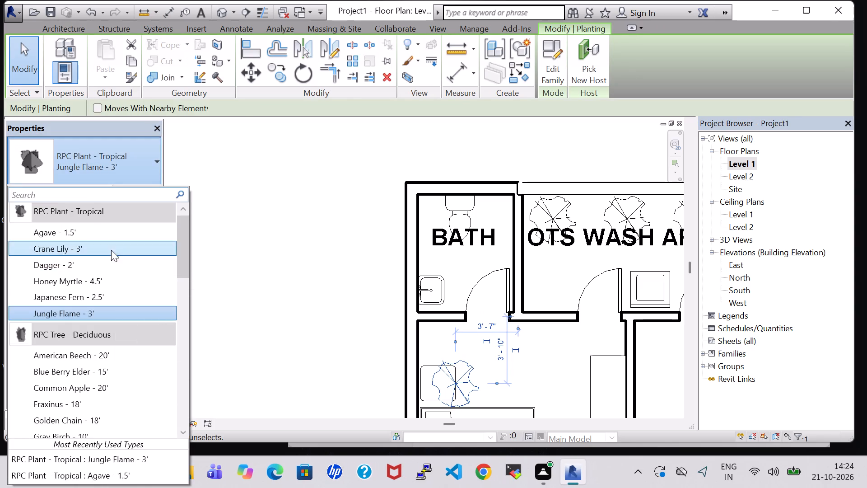
{"action": "left_click", "coordinate": [108, 234]}
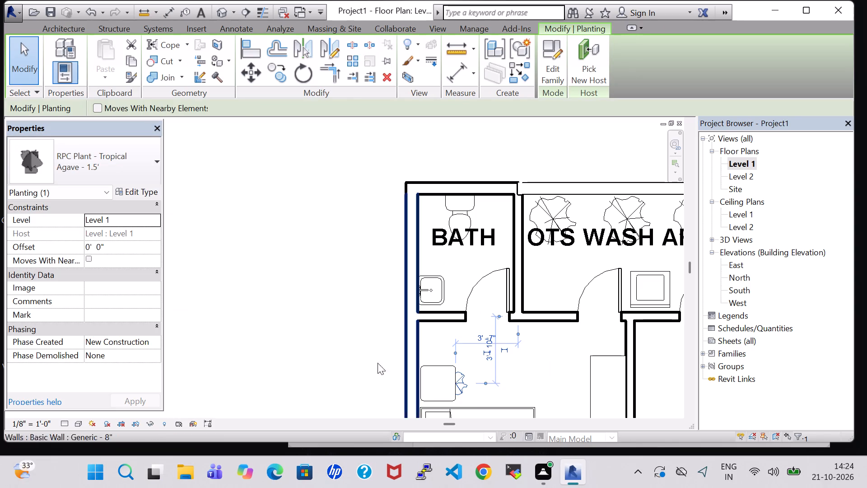
{"action": "left_click", "coordinate": [513, 398]}
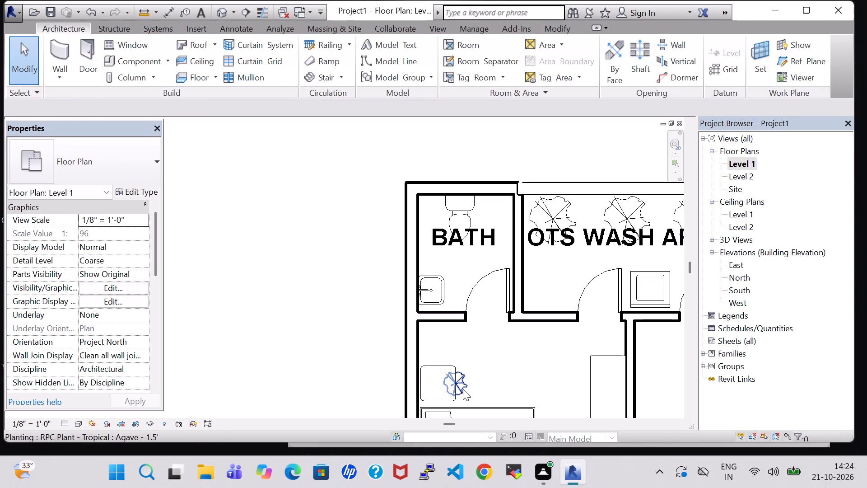
Raise the agave to a 2' 0" offset and nudge it onto the centre of the bedside table nearest the bath.
{"action": "left_click", "coordinate": [463, 389]}
{"action": "left_click", "coordinate": [91, 252]}
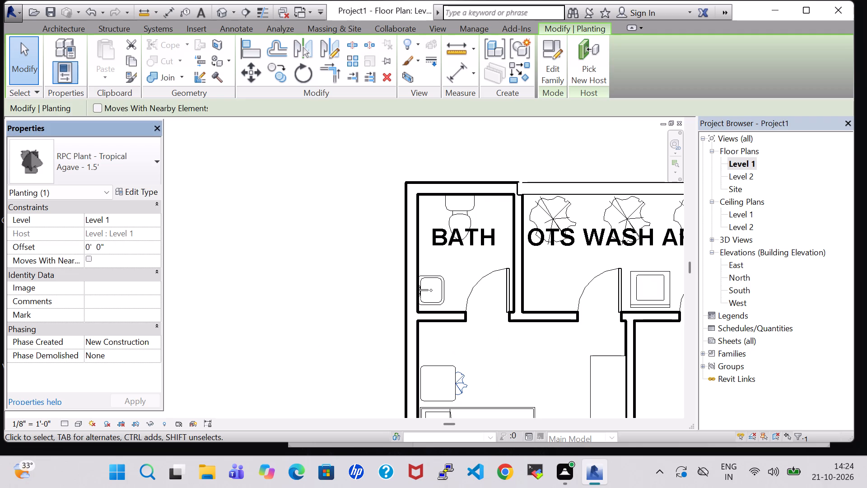
{"action": "key", "text": "BackSpace"}
{"action": "key", "text": "2"}
{"action": "left_click", "coordinate": [146, 399]}
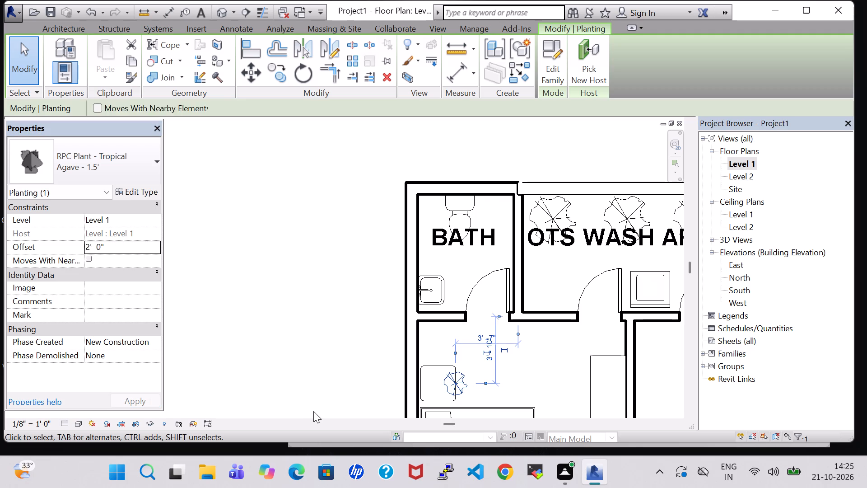
{"action": "key", "text": "Left"}
{"action": "key", "text": "Left"}
{"action": "key", "text": "Left"}
{"action": "key", "text": "Left"}
{"action": "key", "text": "Left"}
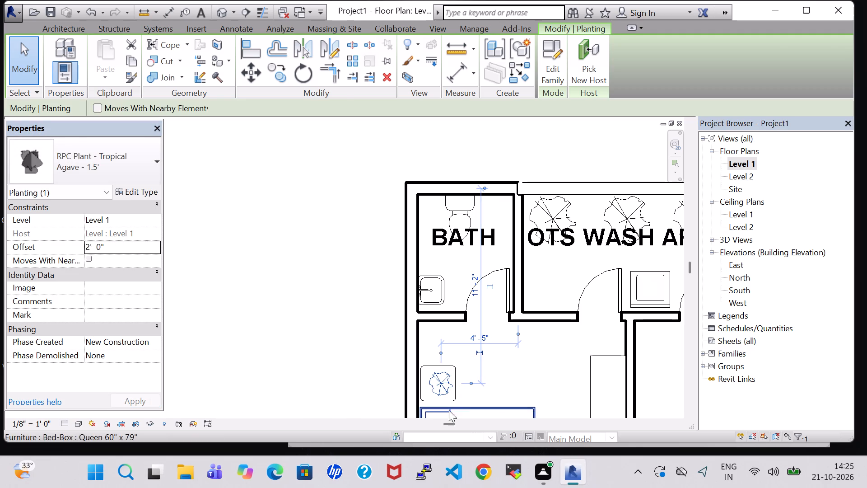
{"action": "left_click", "coordinate": [541, 383]}
Place a similar Agave - 1.5' plant at the edge midpoint of the bedside table on the bed's other side.
{"action": "middle_click_drag", "start_coordinate": [540, 383], "coordinate": [522, 196]}
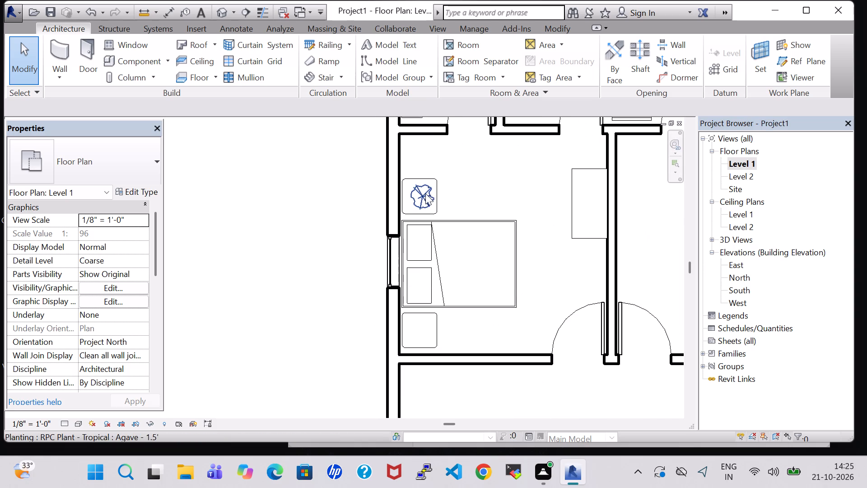
{"action": "left_click", "coordinate": [425, 193]}
{"action": "right_click", "coordinate": [426, 193]}
{"action": "left_click", "coordinate": [496, 238]}
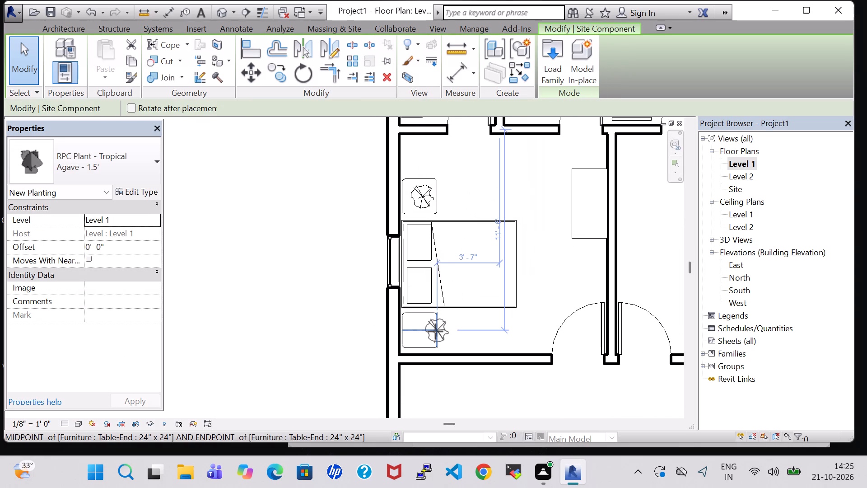
{"action": "left_click", "coordinate": [435, 331]}
{"action": "key", "text": "Escape"}
{"action": "key", "text": "Escape"}
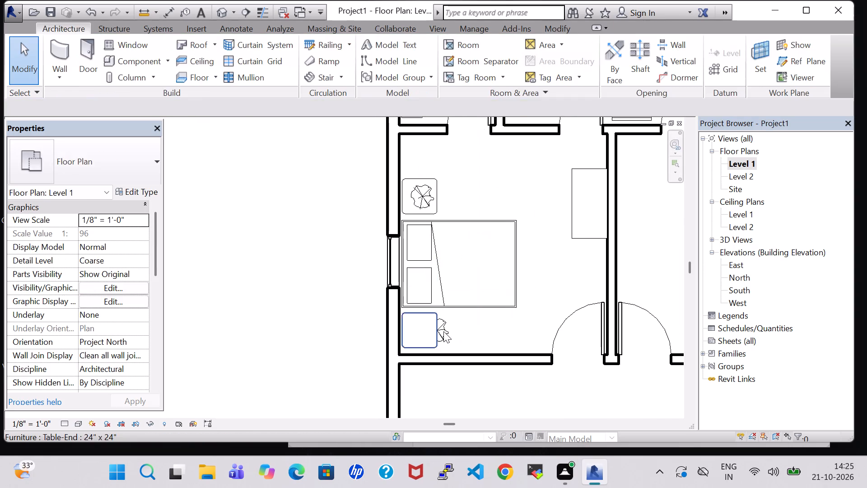
Set the second agave's offset to 2' 0".
{"action": "left_click", "coordinate": [443, 331]}
{"action": "left_click", "coordinate": [94, 246]}
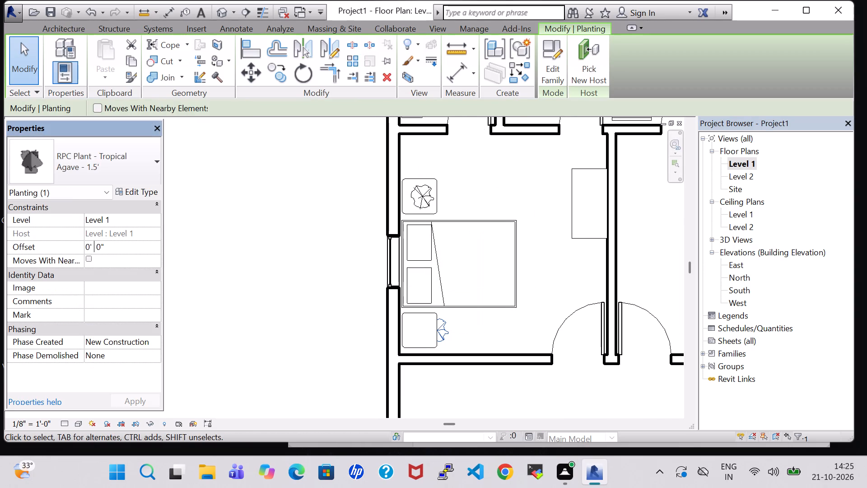
{"action": "left_click", "coordinate": [90, 249]}
{"action": "key", "text": "BackSpace"}
{"action": "key", "text": "2"}
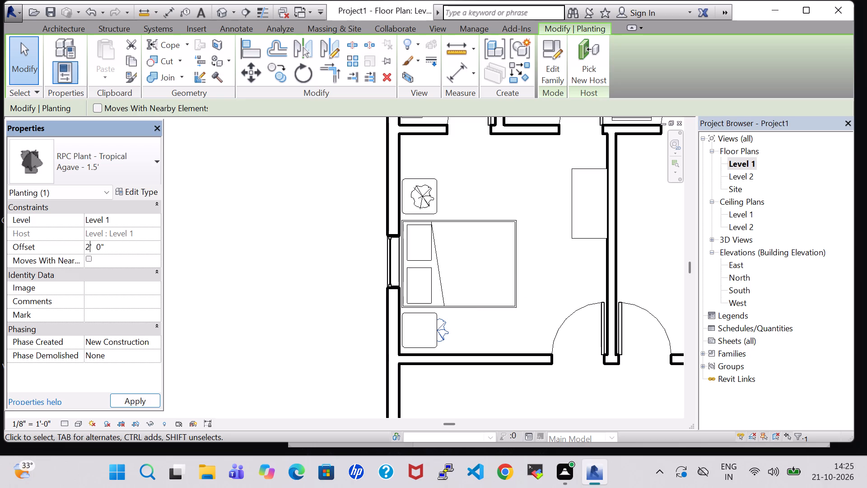
{"action": "left_click", "coordinate": [150, 399]}
Nudge the second agave onto the centre of the bedside table nearest the bedroom door.
{"action": "key", "text": "Left"}
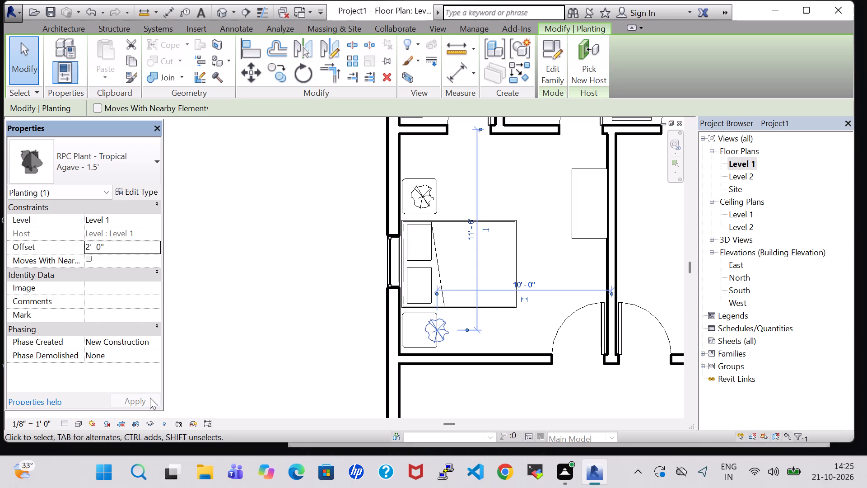
{"action": "key", "text": "Left"}
{"action": "key", "text": "Left"}
{"action": "left_click", "coordinate": [513, 325]}
{"action": "key", "text": "Left"}
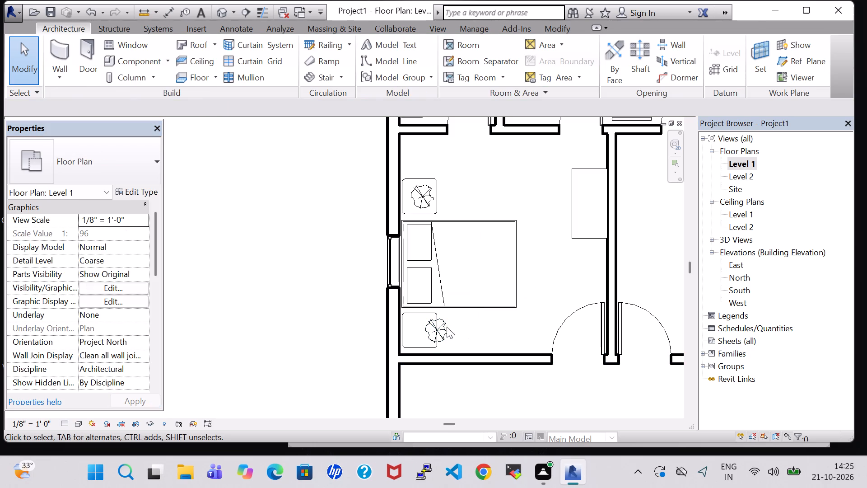
{"action": "left_click", "coordinate": [439, 328]}
{"action": "key", "text": "Left"}
{"action": "key", "text": "Left"}
{"action": "key", "text": "Left"}
{"action": "key", "text": "Left"}
{"action": "key", "text": "Left"}
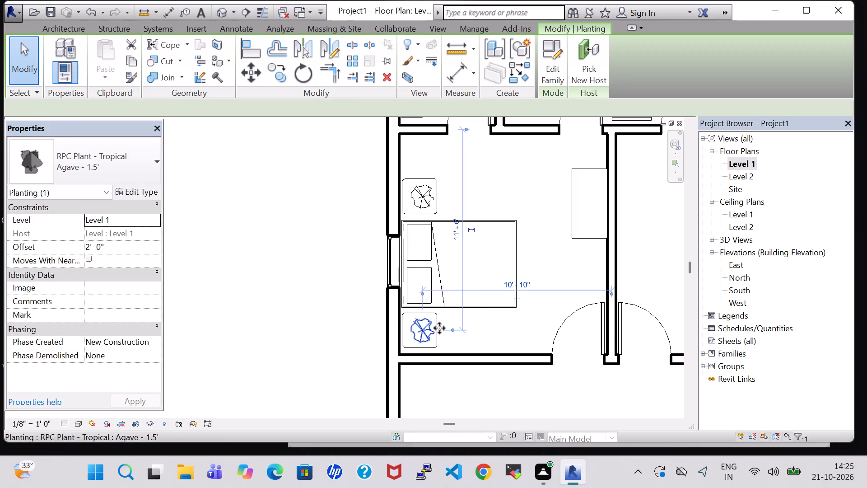
{"action": "key", "text": "Left"}
{"action": "left_click", "coordinate": [480, 336]}
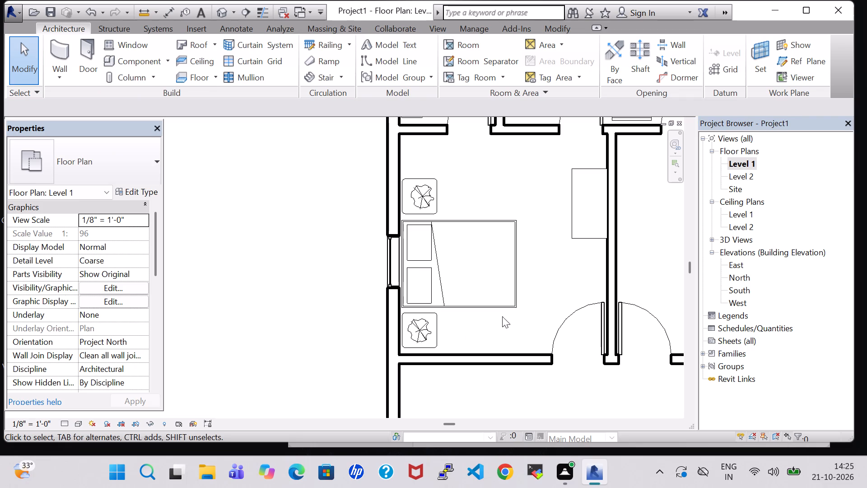
Nudge the dresser slightly toward the bath wall, about 7'-3" from the wall with the bedroom door.
{"action": "left_click", "coordinate": [575, 232]}
{"action": "key", "text": "Up"}
{"action": "key", "text": "Up"}
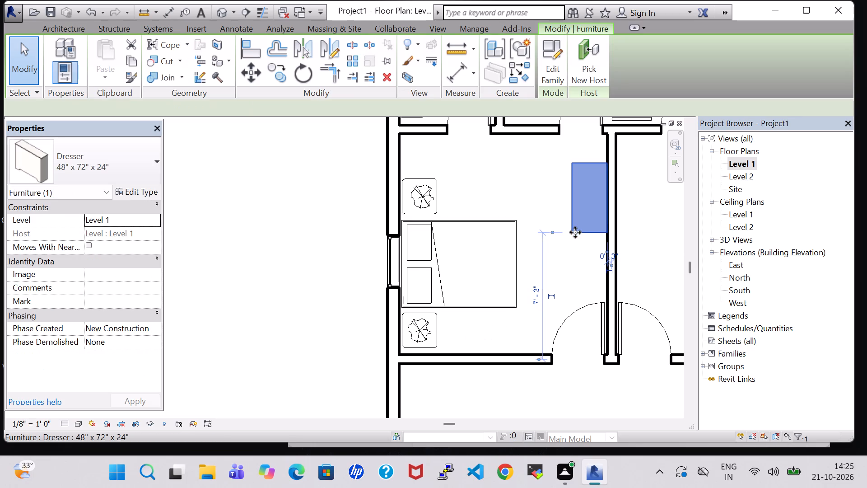
{"action": "left_click", "coordinate": [634, 254]}
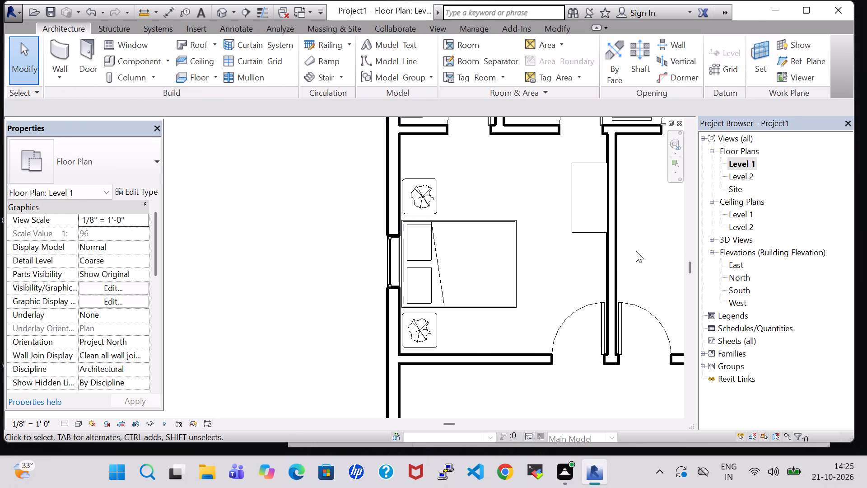
Place a tagged room in the furnished bedroom and name it GUEST ROOM.
{"action": "scroll", "coordinate": [636, 251], "scroll_direction": "down", "scroll_amount": 3}
{"action": "middle_click_drag", "start_coordinate": [634, 254], "coordinate": [547, 267]}
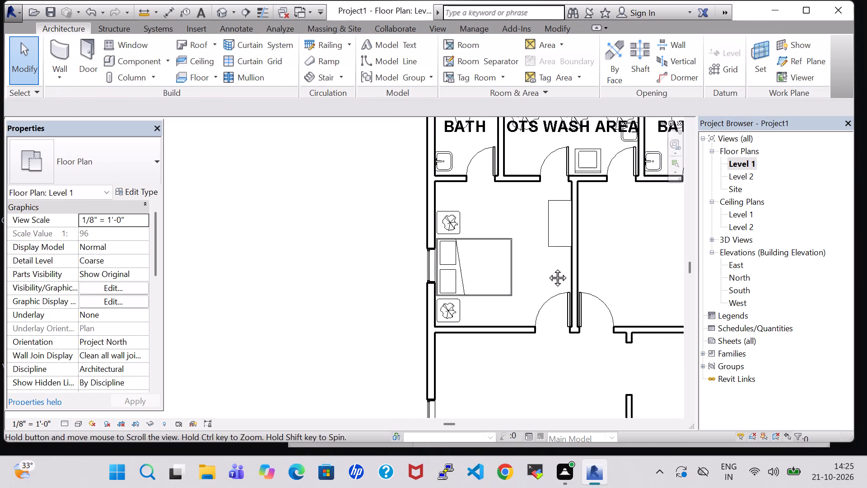
{"action": "middle_click_drag", "start_coordinate": [547, 267], "coordinate": [540, 268]}
{"action": "left_click", "coordinate": [458, 43]}
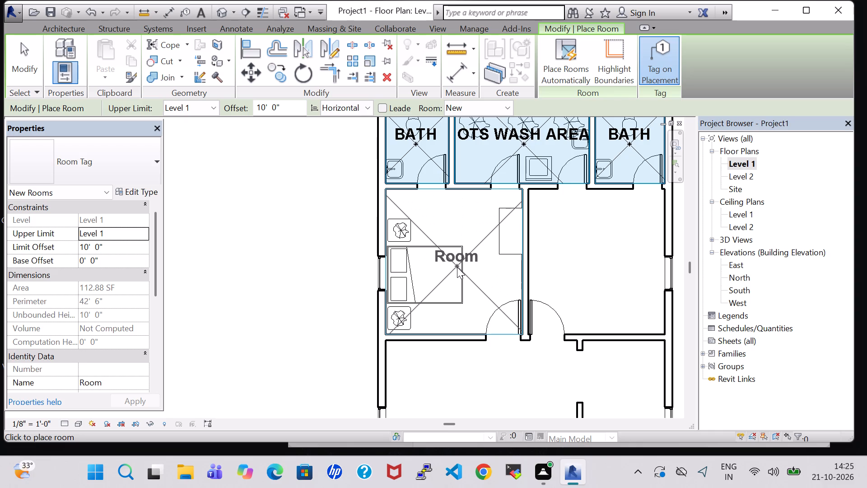
{"action": "left_click", "coordinate": [457, 267]}
{"action": "key", "text": "Escape"}
{"action": "double_click", "coordinate": [465, 256]}
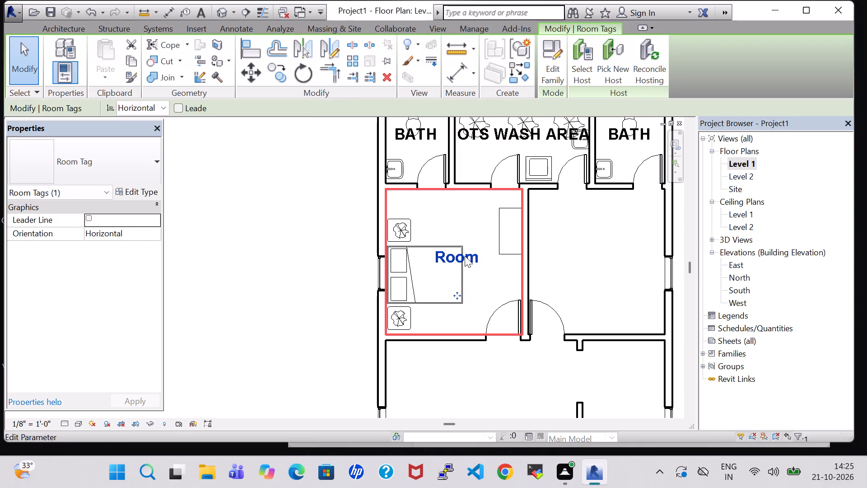
{"action": "key", "text": "BackSpace"}
{"action": "type", "text": "GUEST ROOM"}
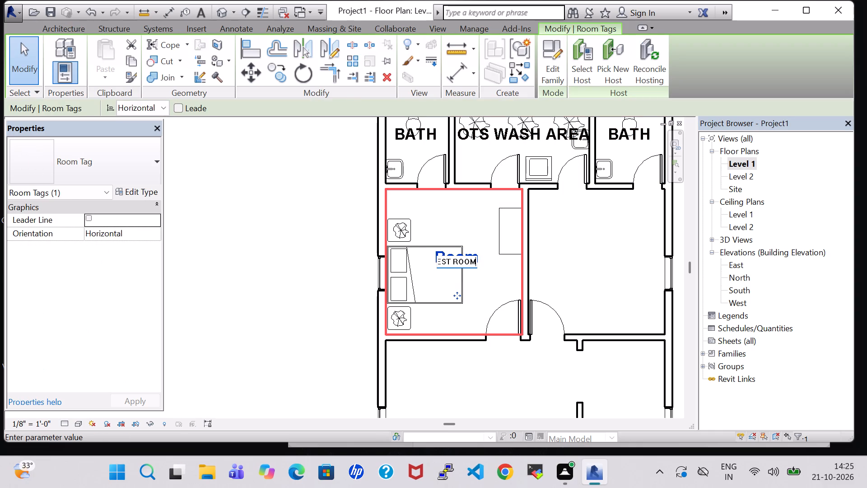
{"action": "key", "text": "Return"}
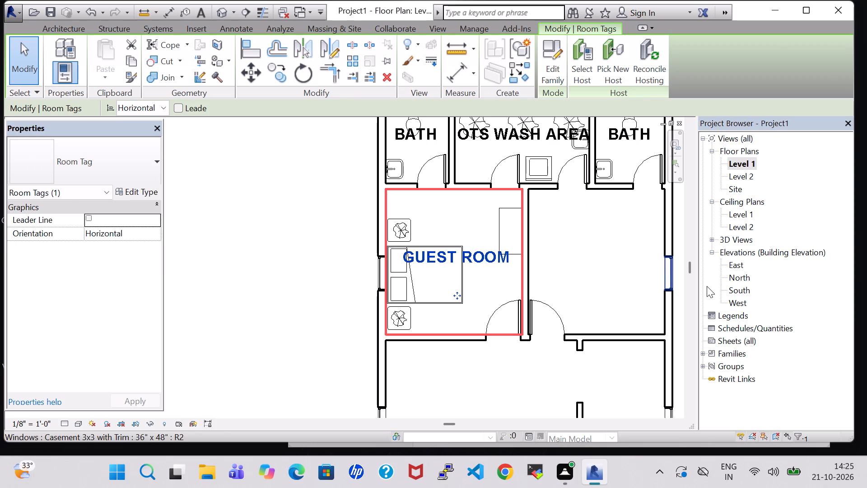
{"action": "left_click", "coordinate": [605, 254]}
Load the Bed-Standard.0001 family from the US Imperial library's Furniture Beds folder.
{"action": "scroll", "coordinate": [605, 254], "scroll_direction": "down", "scroll_amount": 3}
{"action": "middle_click_drag", "start_coordinate": [605, 254], "coordinate": [530, 262]}
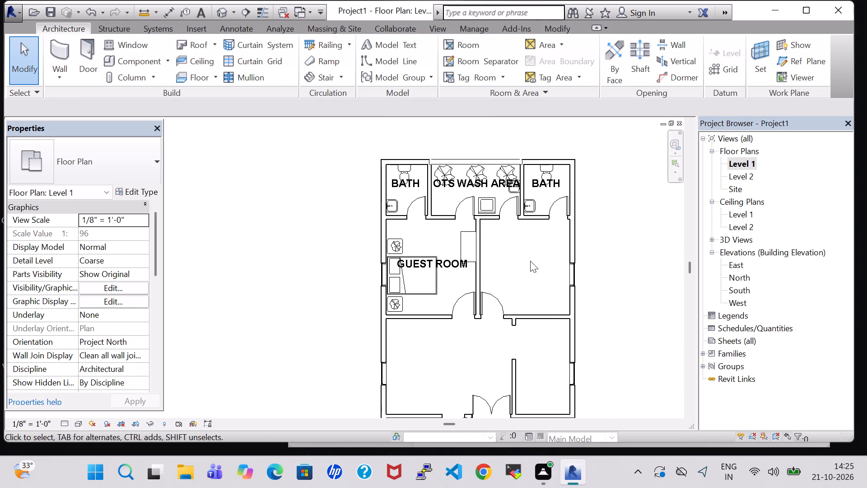
{"action": "left_click", "coordinate": [131, 61]}
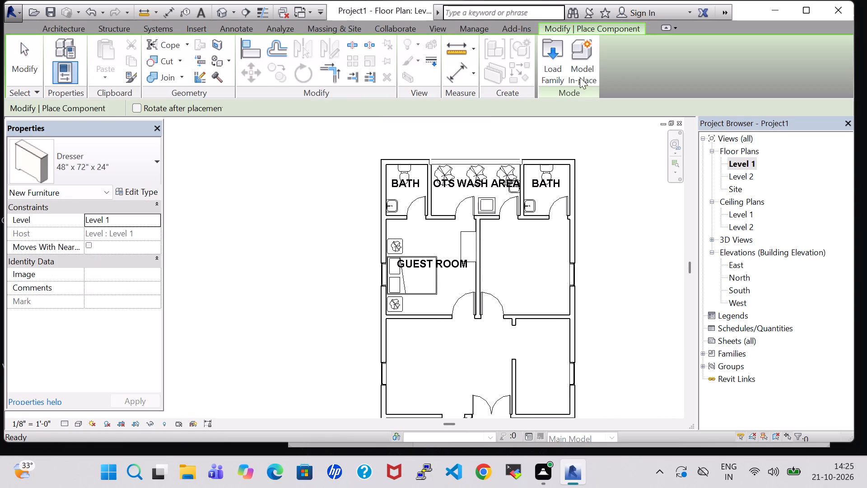
{"action": "left_click", "coordinate": [557, 61]}
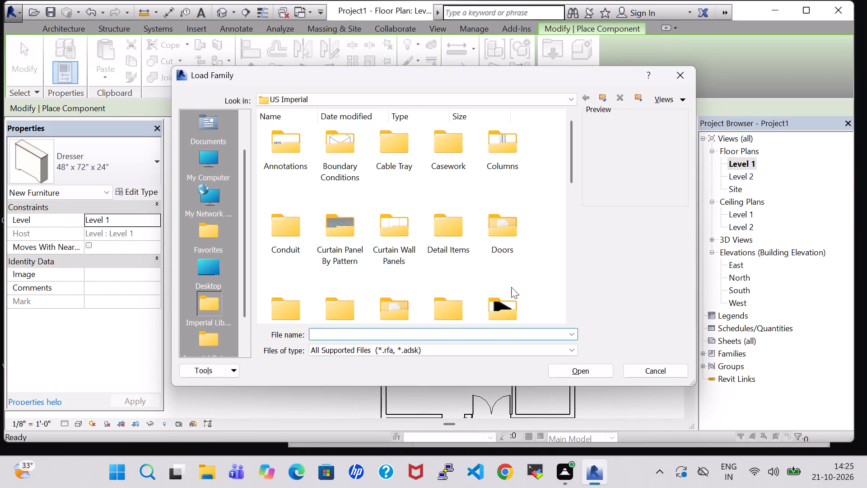
{"action": "double_click", "coordinate": [510, 295]}
{"action": "double_click", "coordinate": [304, 154]}
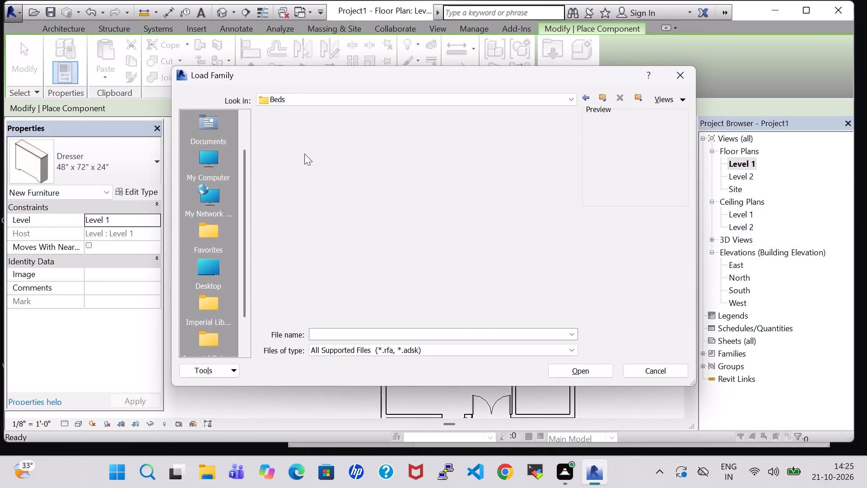
{"action": "left_click", "coordinate": [496, 136]}
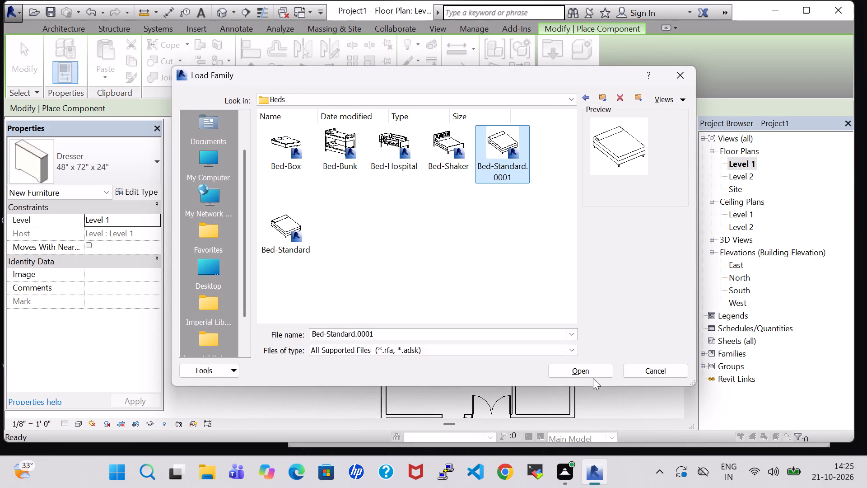
{"action": "left_click", "coordinate": [592, 371]}
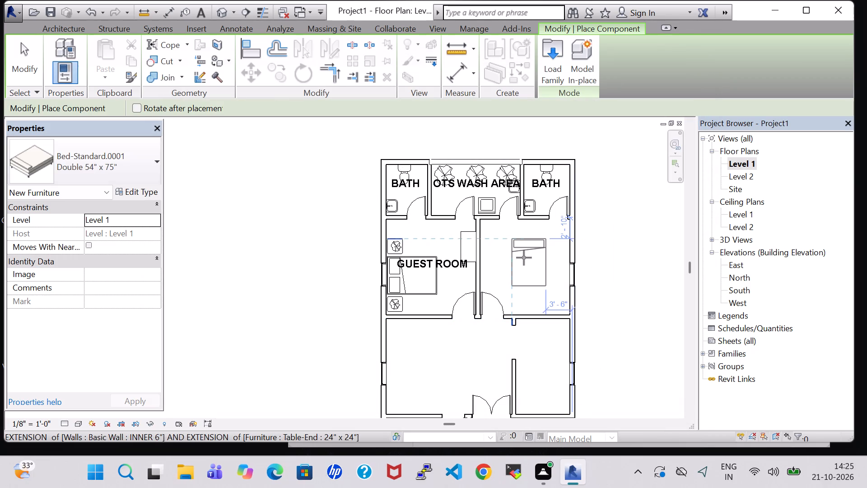
Place the Double 54" x 75" bed in the unfurnished bedroom, rotated with its headboard toward the exterior window wall, about 4'-1" from the door wall.
{"action": "key", "text": "space"}
{"action": "key", "text": "space"}
{"action": "key", "text": "space"}
{"action": "key", "text": "space"}
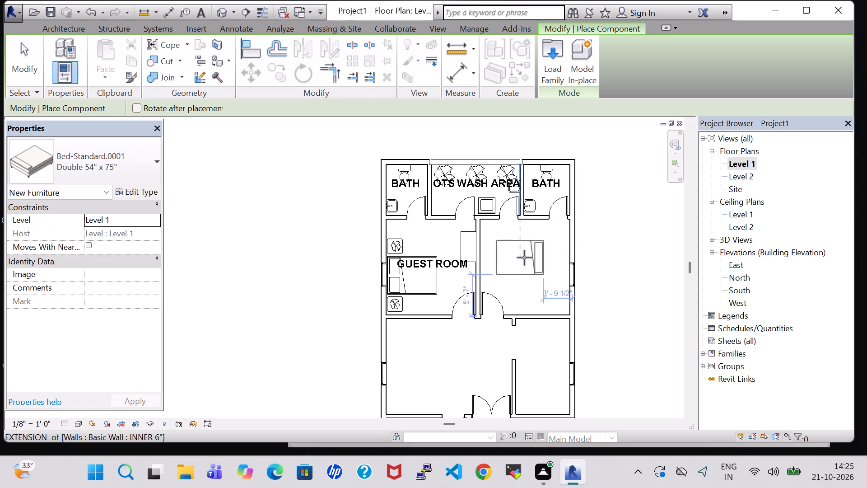
{"action": "scroll", "coordinate": [536, 263], "scroll_direction": "up", "scroll_amount": 3}
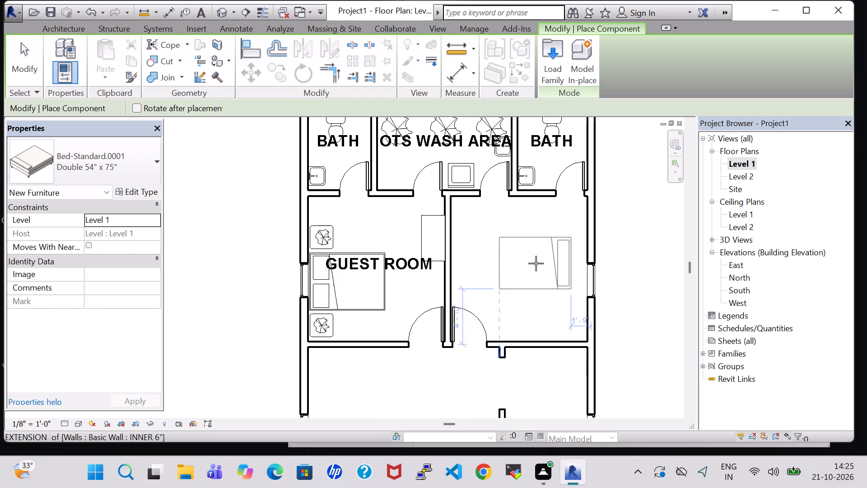
{"action": "left_click", "coordinate": [547, 272]}
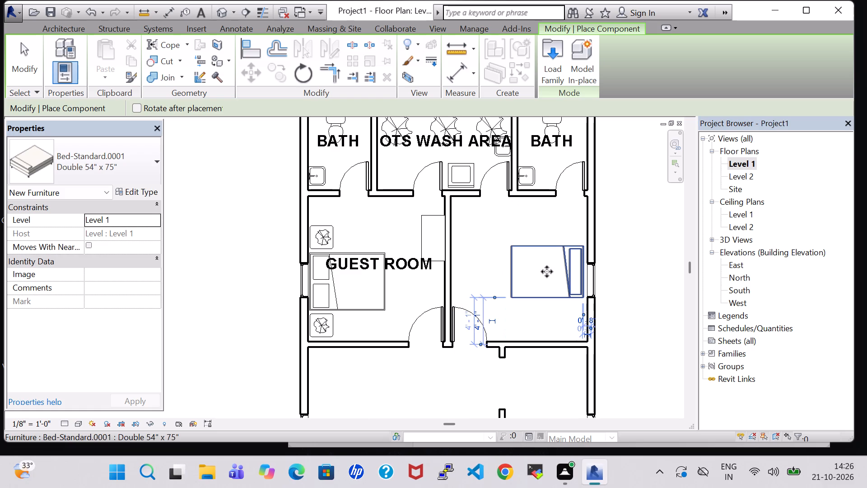
{"action": "key", "text": "Escape"}
{"action": "key", "text": "Escape"}
Change the newly placed bed's type to King 78" x 80".
{"action": "left_click", "coordinate": [547, 269]}
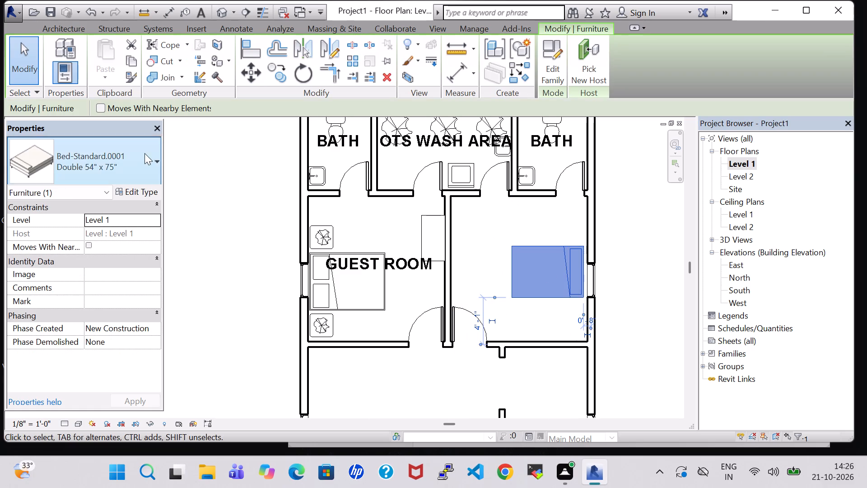
{"action": "left_click", "coordinate": [141, 153]}
{"action": "left_click", "coordinate": [130, 256]}
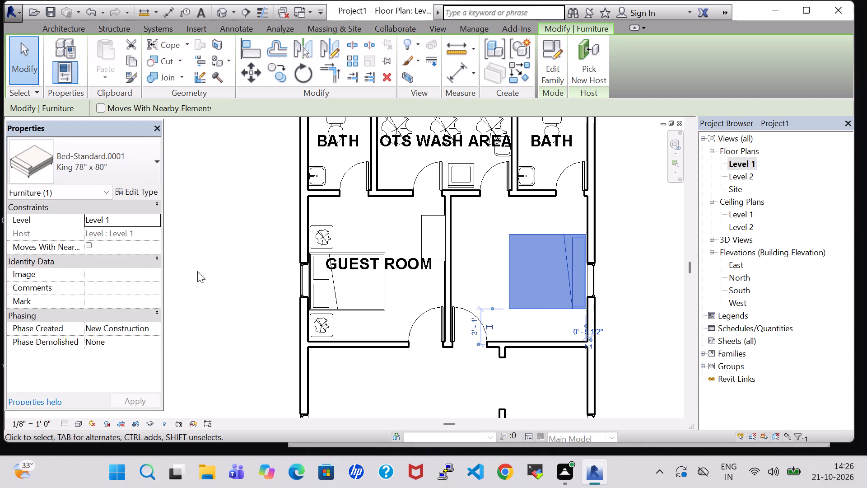
Nudge the window behind the king bed along the exterior wall toward the bath, centring it roughly on the bed.
{"action": "left_click", "coordinate": [594, 283]}
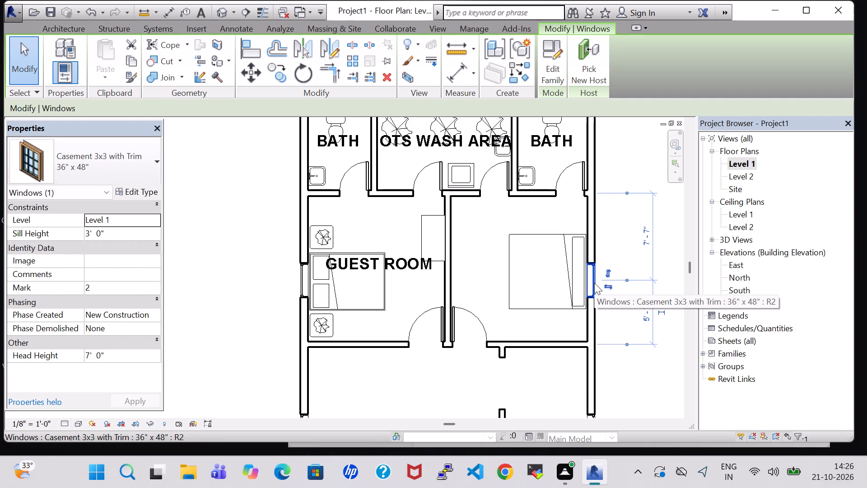
{"action": "key", "text": "Up"}
{"action": "key", "text": "Up"}
{"action": "key", "text": "Up"}
{"action": "key", "text": "Up"}
{"action": "left_click", "coordinate": [621, 200]}
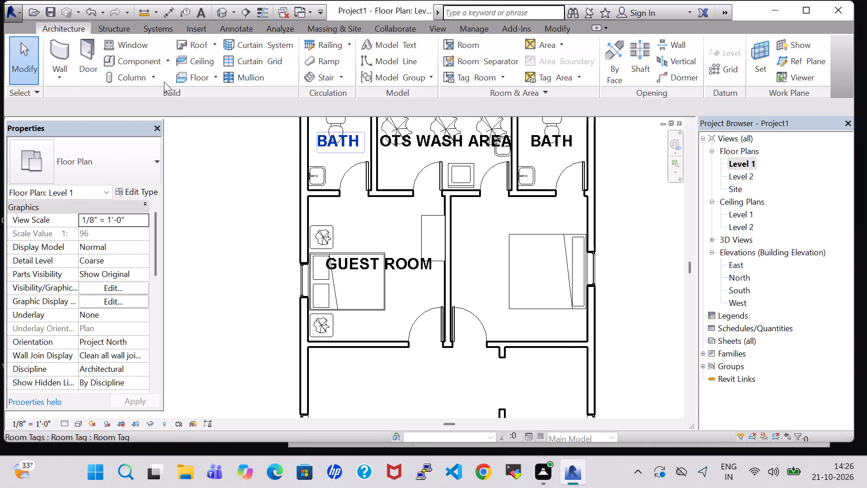
Place a Table-End 24" x 24" matching the guest room's bedside table in the corner between the king bed and the door wall.
{"action": "left_click", "coordinate": [333, 322]}
{"action": "left_click", "coordinate": [364, 323]}
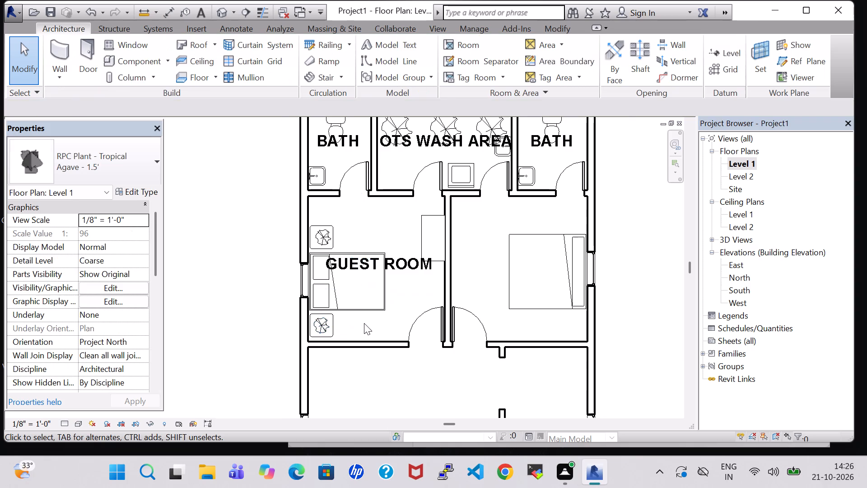
{"action": "scroll", "coordinate": [364, 323], "scroll_direction": "up", "scroll_amount": 3}
{"action": "left_click", "coordinate": [308, 308]}
{"action": "right_click", "coordinate": [308, 308]}
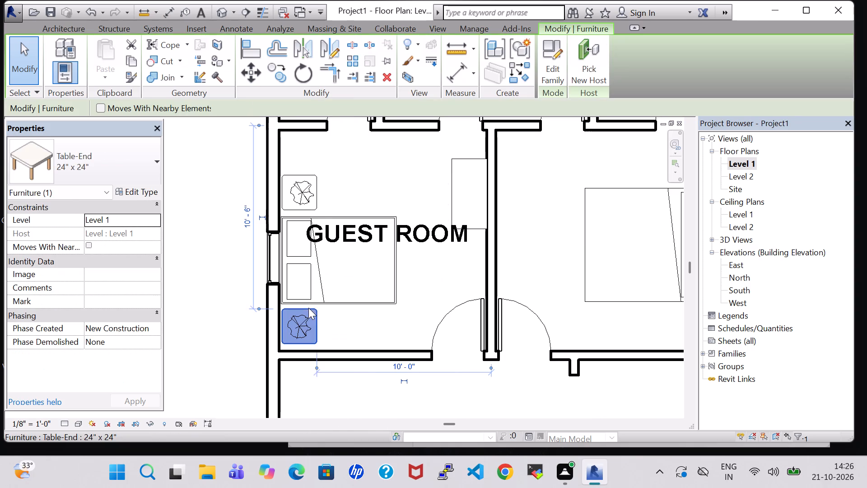
{"action": "left_click", "coordinate": [378, 239]}
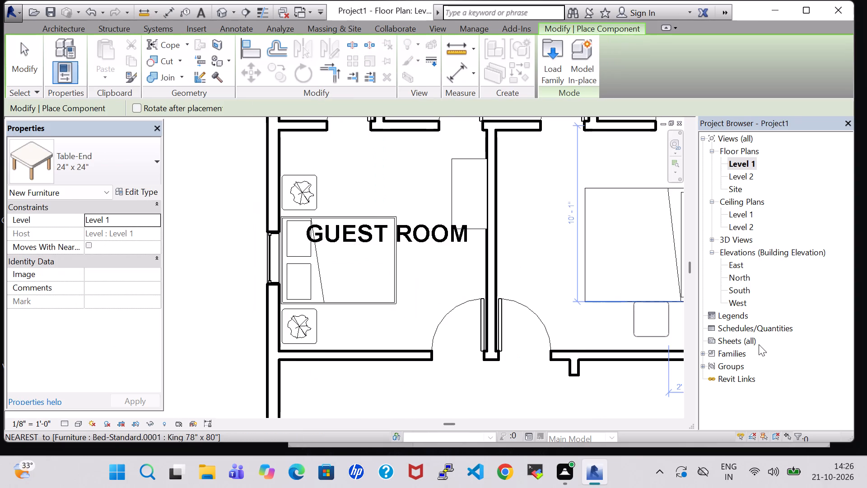
{"action": "scroll", "coordinate": [654, 343], "scroll_direction": "up", "scroll_amount": 1}
{"action": "middle_click_drag", "start_coordinate": [654, 343], "coordinate": [457, 338]}
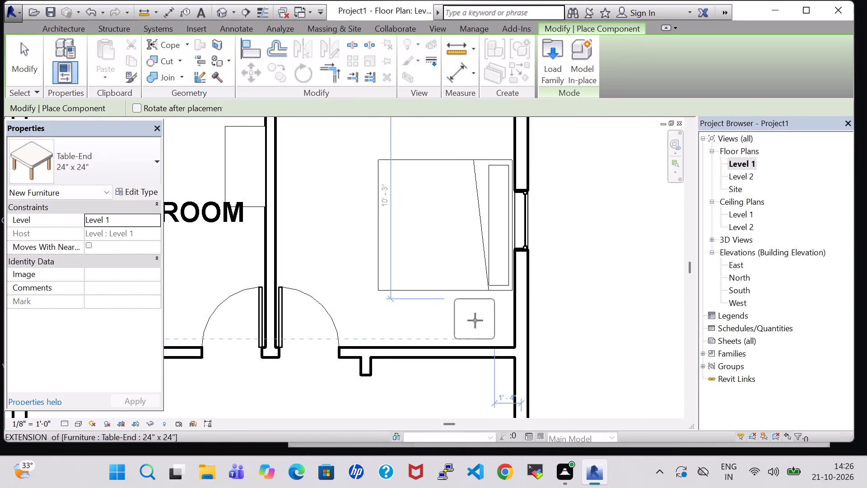
{"action": "scroll", "coordinate": [485, 321], "scroll_direction": "up", "scroll_amount": 2}
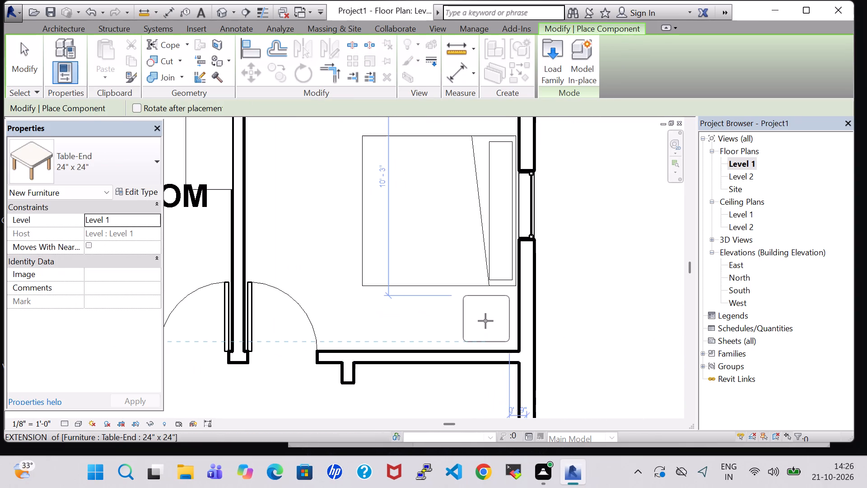
{"action": "left_click", "coordinate": [489, 321]}
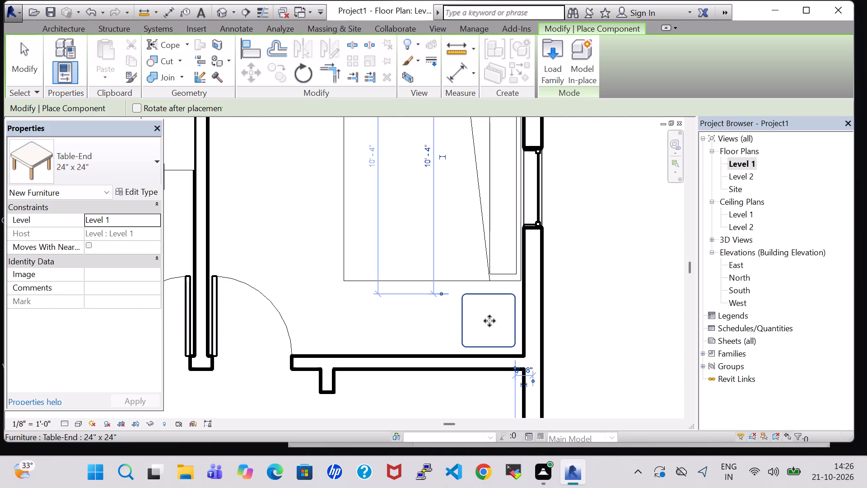
{"action": "key", "text": "Escape"}
{"action": "key", "text": "Escape"}
Nudge the new bedside table slightly toward the exterior wall.
{"action": "left_click", "coordinate": [489, 324]}
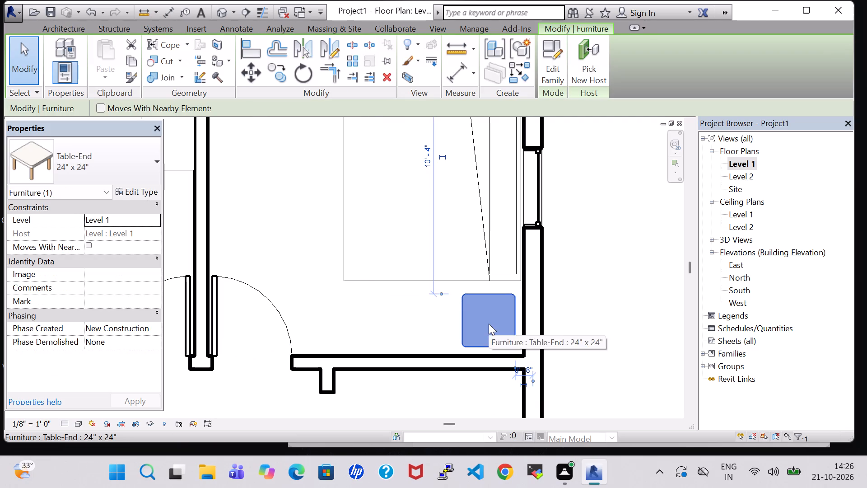
{"action": "key", "text": "Right"}
{"action": "key", "text": "Right"}
{"action": "left_click", "coordinate": [592, 295]}
Place an Agave - 1.5' plant matching the guest room's at the edge of the king bed's bedside table, about 2'-6" from the exterior wall.
{"action": "scroll", "coordinate": [592, 294], "scroll_direction": "down", "scroll_amount": 4}
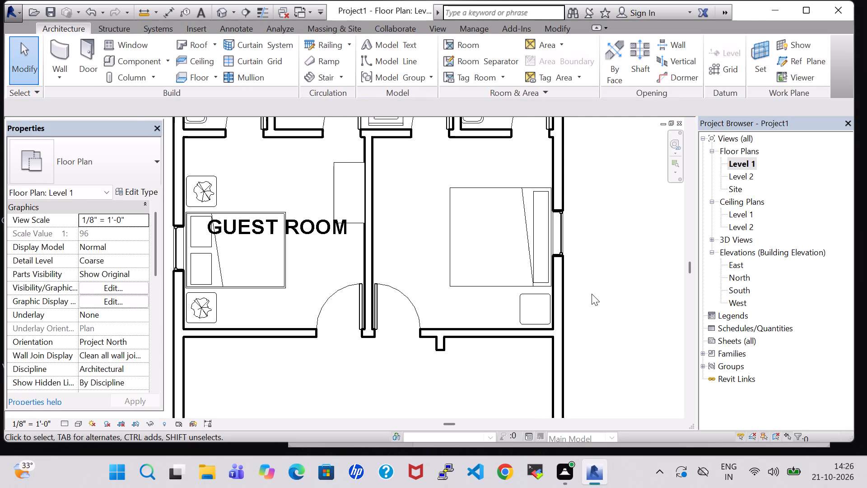
{"action": "left_click", "coordinate": [211, 309]}
{"action": "right_click", "coordinate": [211, 309]}
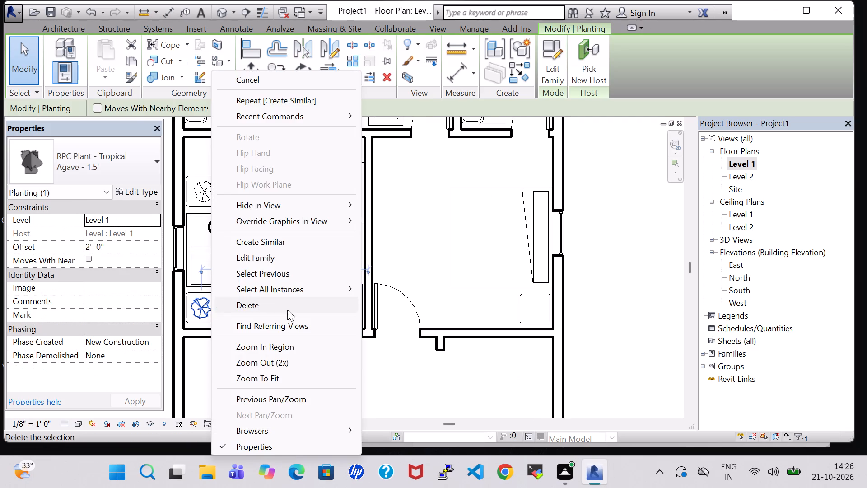
{"action": "left_click", "coordinate": [281, 240]}
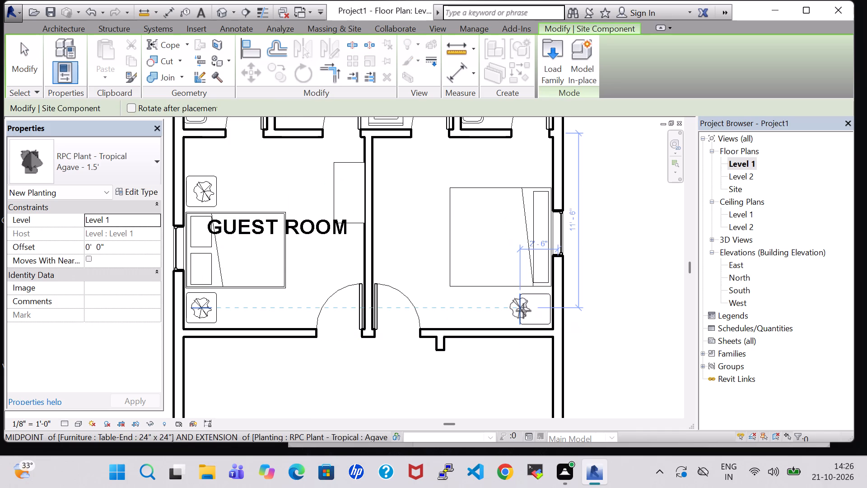
{"action": "left_click", "coordinate": [523, 311]}
{"action": "key", "text": "Escape"}
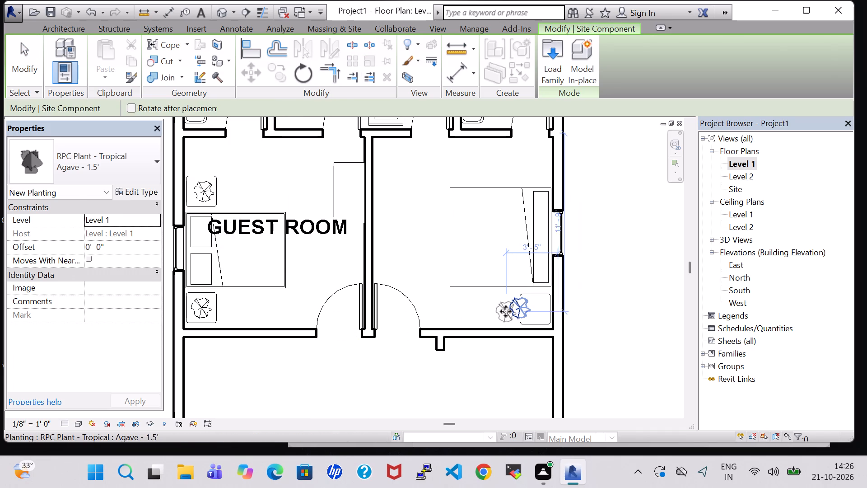
{"action": "key", "text": "Escape"}
Set the new agave's offset to 2' 0" so it sits at table height.
{"action": "left_click", "coordinate": [509, 311]}
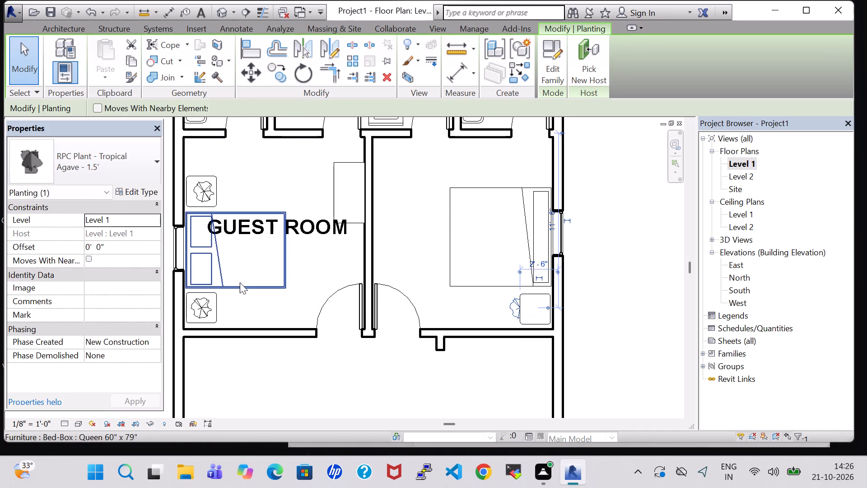
{"action": "left_click", "coordinate": [91, 251]}
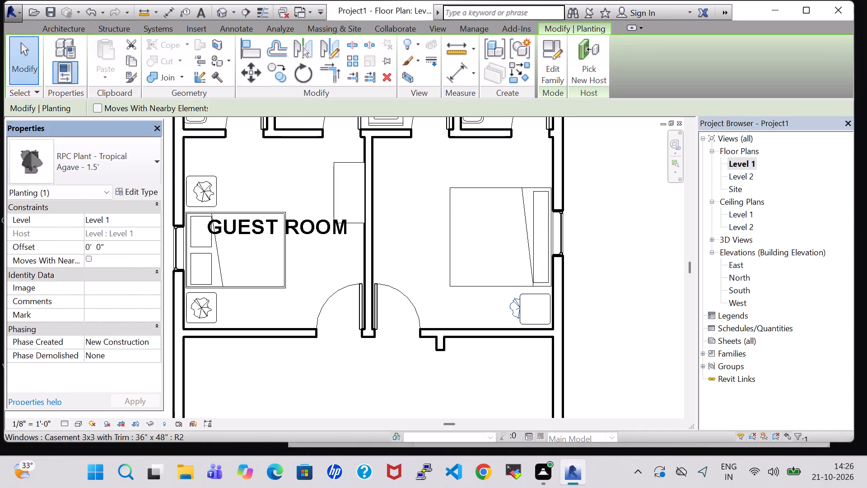
{"action": "key", "text": "BackSpace"}
{"action": "key", "text": "2"}
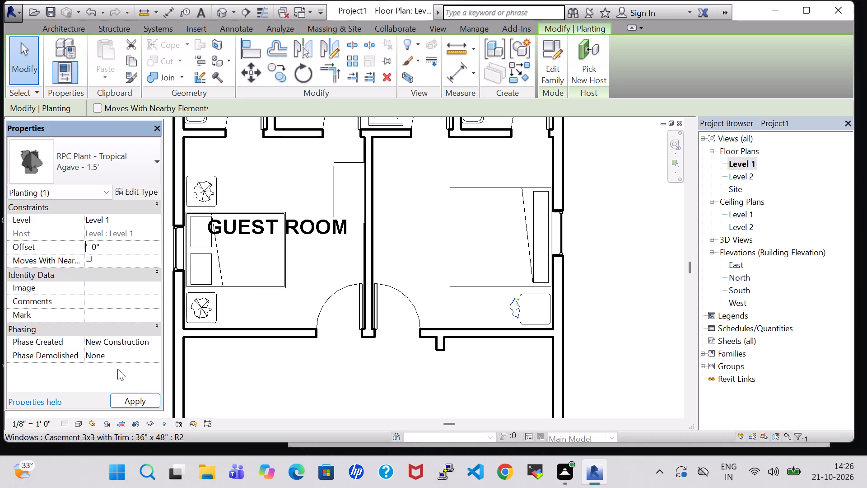
{"action": "left_click", "coordinate": [129, 399]}
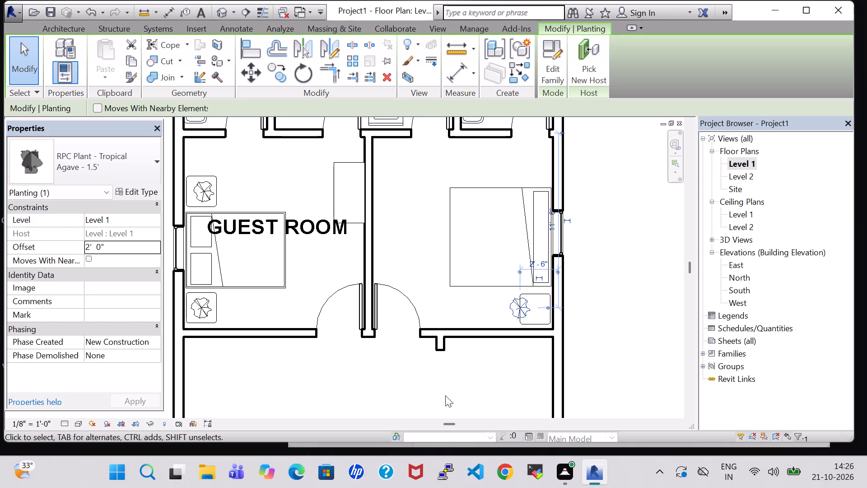
Nudge the agave toward the exterior wall onto the centre of the king bed's bedside table.
{"action": "key", "text": "Right"}
{"action": "key", "text": "Right"}
{"action": "key", "text": "Right"}
{"action": "key", "text": "Right"}
{"action": "key", "text": "Right"}
{"action": "key", "text": "Right"}
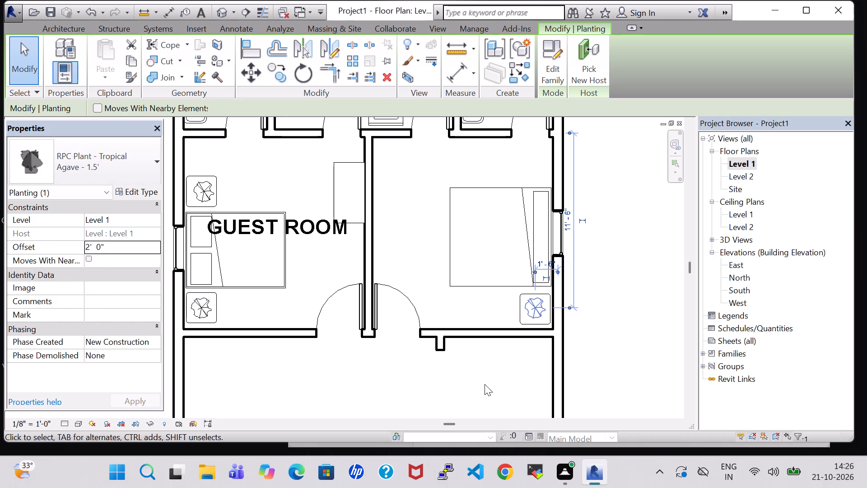
{"action": "key", "text": "Right"}
{"action": "left_click", "coordinate": [626, 276]}
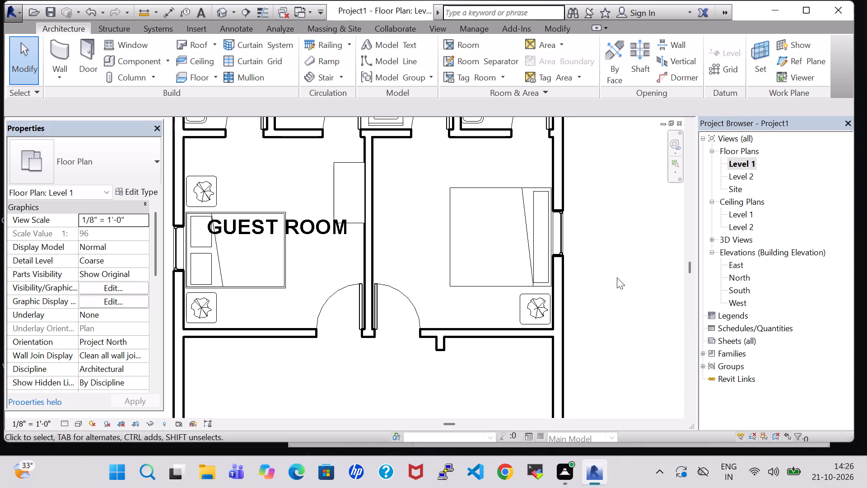
Load the Cabinet-File 3 Drawer family from the Furniture Storage folder.
{"action": "middle_click_drag", "start_coordinate": [604, 247], "coordinate": [589, 314]}
{"action": "scroll", "coordinate": [589, 314], "scroll_direction": "down", "scroll_amount": 1}
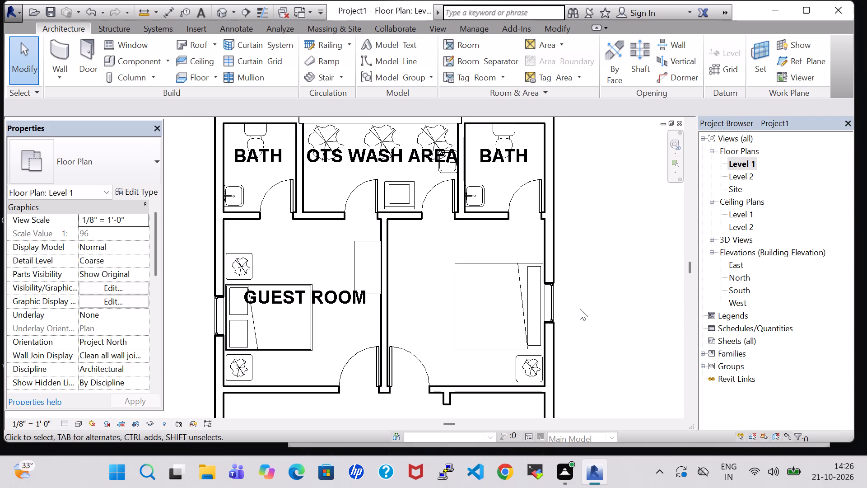
{"action": "left_click", "coordinate": [147, 60]}
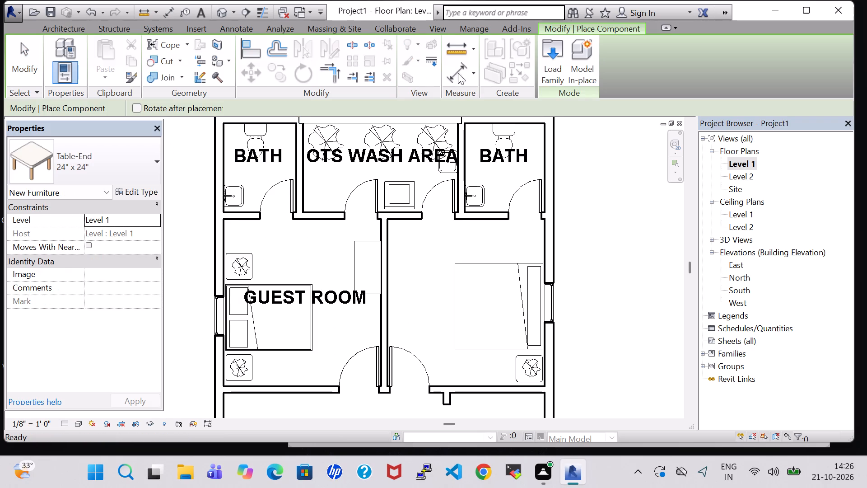
{"action": "left_click", "coordinate": [546, 71]}
{"action": "double_click", "coordinate": [495, 294]}
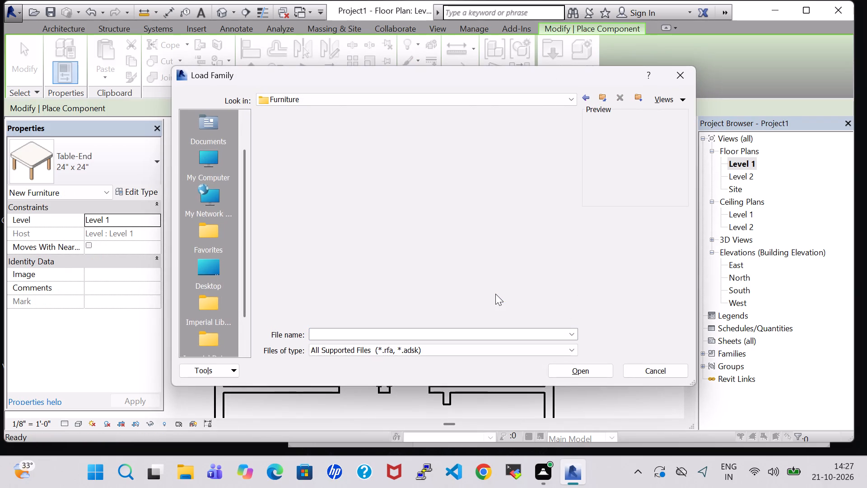
{"action": "double_click", "coordinate": [396, 139]}
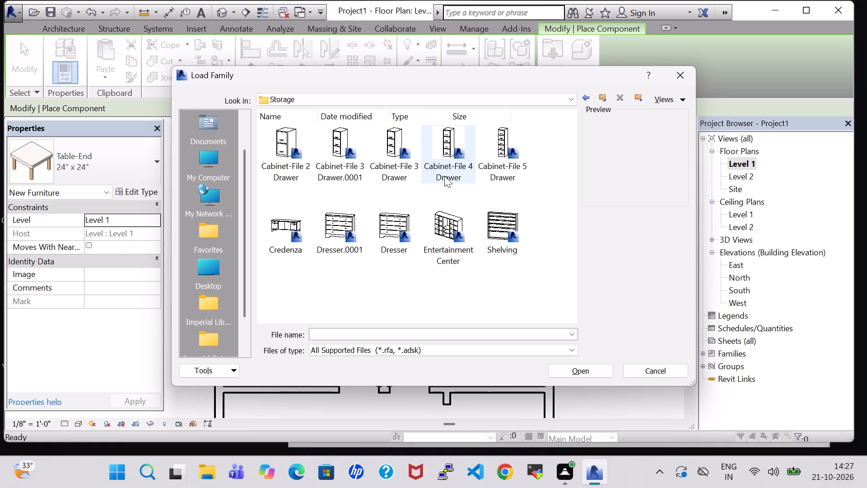
{"action": "left_click", "coordinate": [391, 141]}
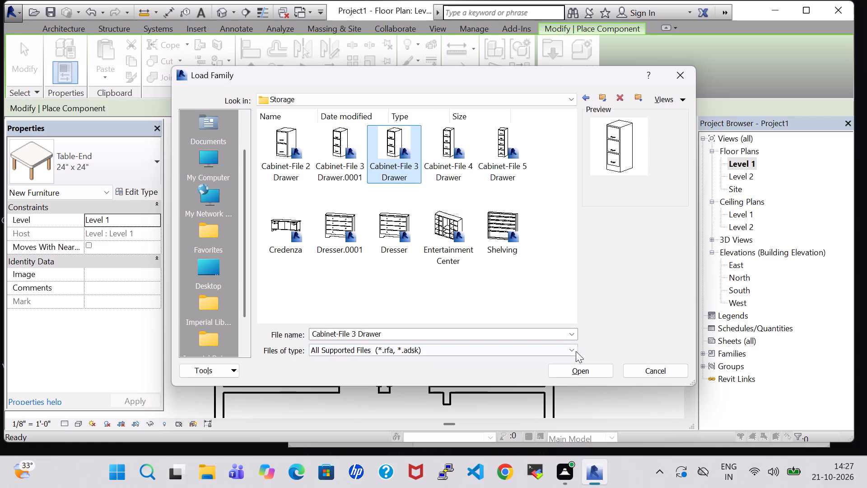
{"action": "left_click", "coordinate": [579, 374]}
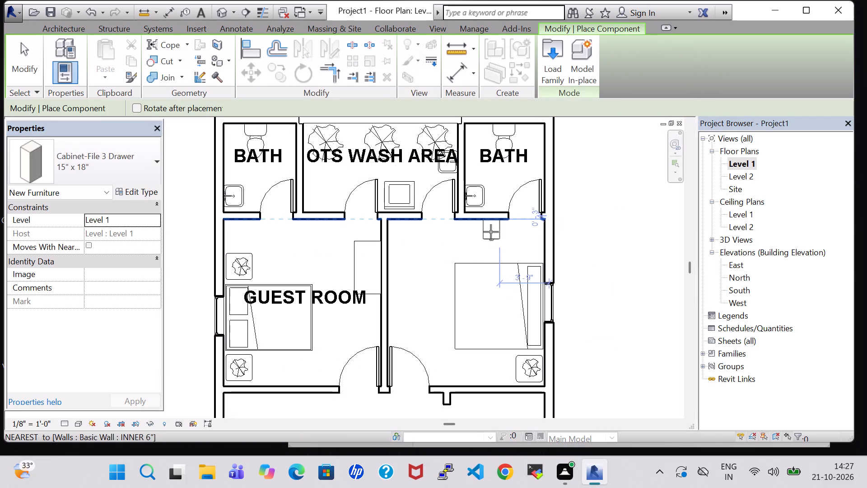
Place the 15" x 18" file cabinet in the king bedroom against the wall between the wash-area and bath doors, about 4'-4" from the exterior wall.
{"action": "left_click", "coordinate": [484, 228]}
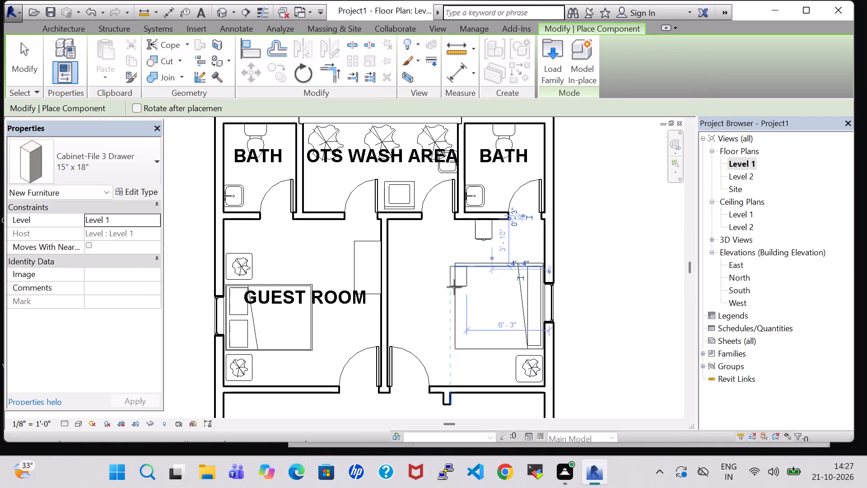
{"action": "key", "text": "Escape"}
{"action": "key", "text": "Escape"}
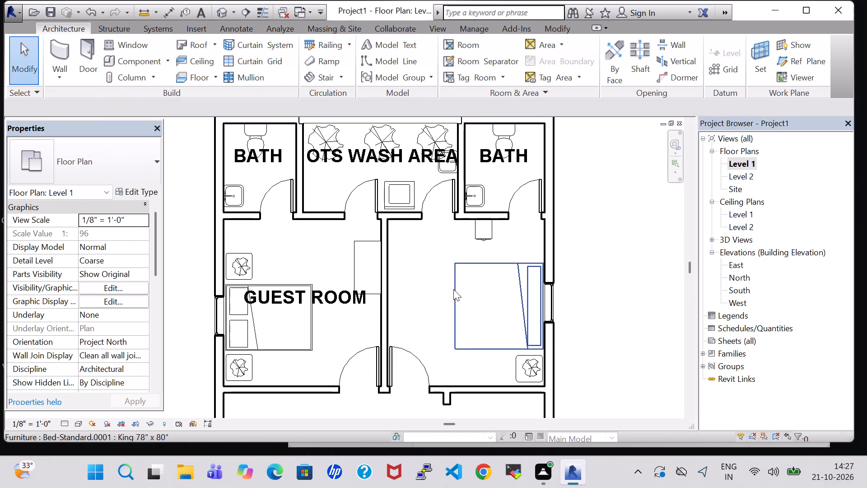
Place a 48" x 72" x 24" Dresser matching the guest room's, rotated against the king bedroom's side of the partition, about 1'-11" from the bath wall.
{"action": "left_click", "coordinate": [355, 272]}
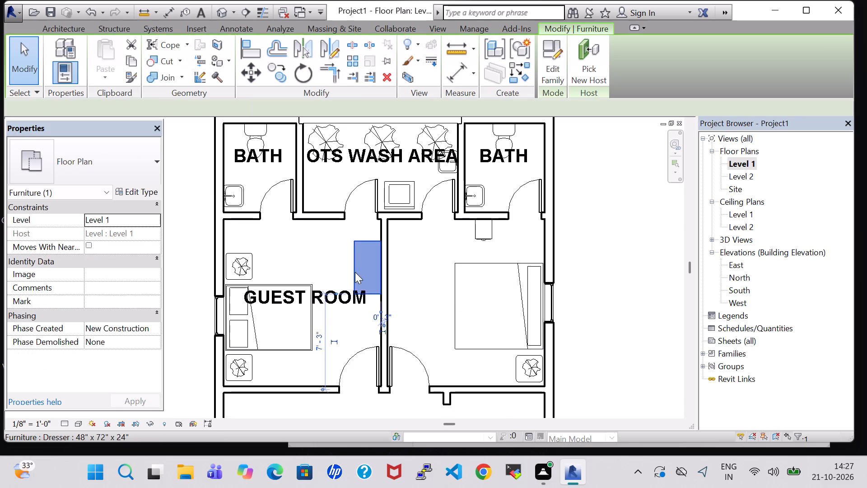
{"action": "right_click", "coordinate": [355, 272]}
{"action": "left_click", "coordinate": [419, 245]}
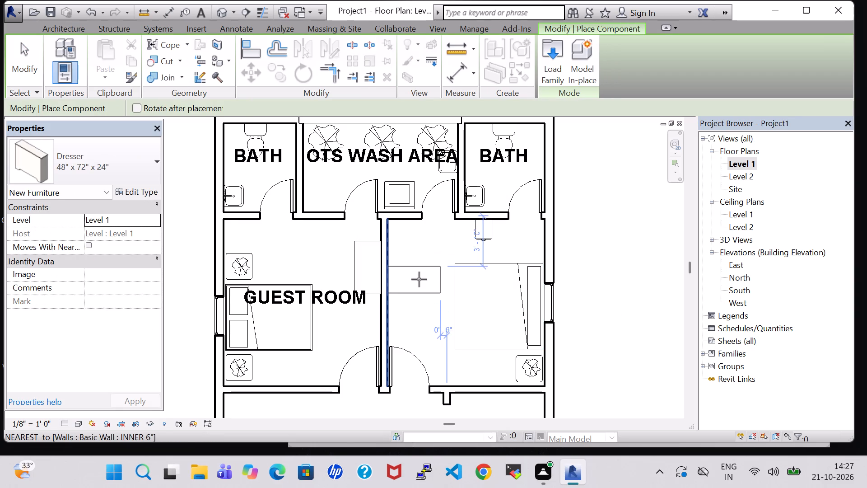
{"action": "key", "text": "space"}
{"action": "left_click", "coordinate": [405, 269]}
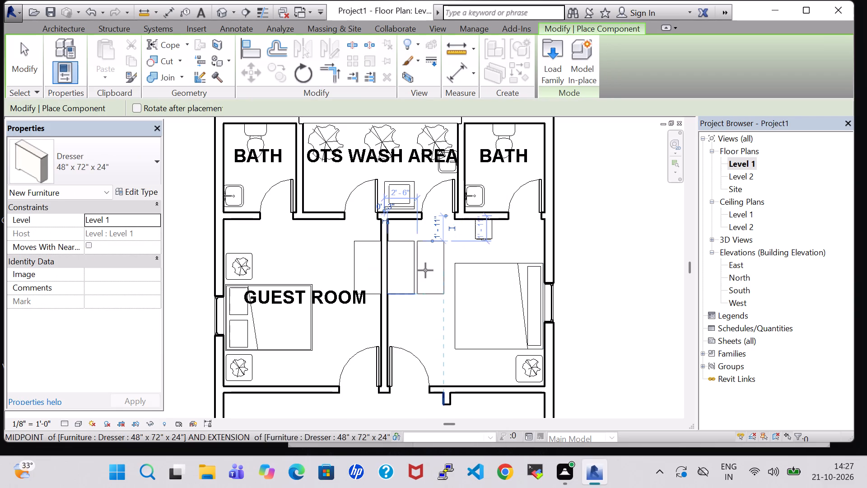
In the 3D view, nudge both dressers along the partition away from the bath wall, the guest room's to about 6'-7" from the bedroom-door wall.
{"action": "key", "text": "Escape"}
{"action": "key", "text": "Escape"}
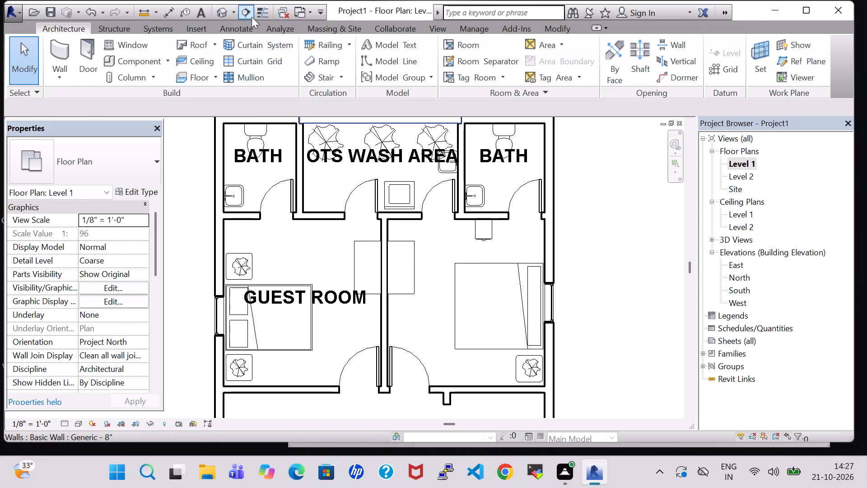
{"action": "left_click", "coordinate": [227, 9]}
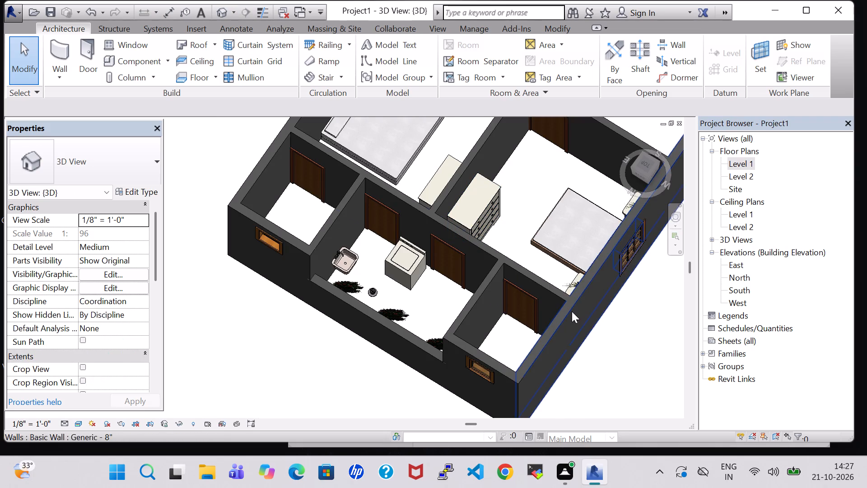
{"action": "middle_click_drag", "start_coordinate": [524, 175], "coordinate": [438, 226], "text": "shift"}
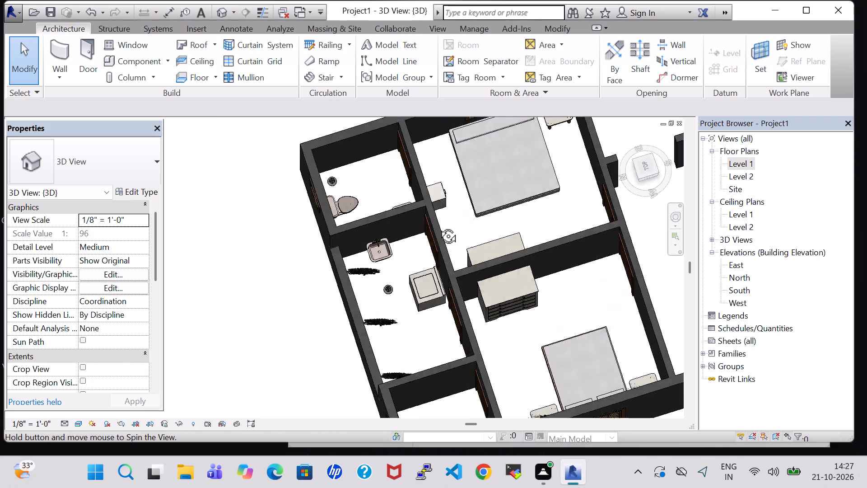
{"action": "middle_click_drag", "start_coordinate": [438, 226], "coordinate": [419, 209], "text": "shift"}
{"action": "left_click", "coordinate": [505, 355]}
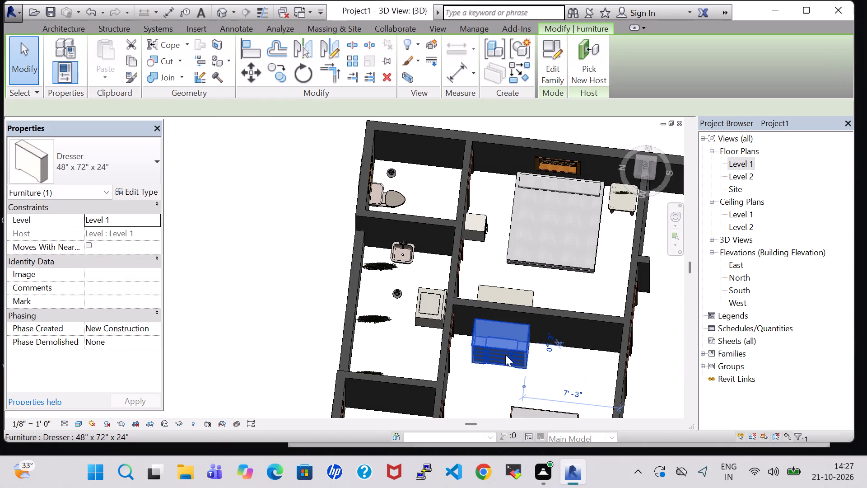
{"action": "key", "text": "Right"}
{"action": "key", "text": "Right"}
{"action": "key", "text": "Right"}
{"action": "key", "text": "Right"}
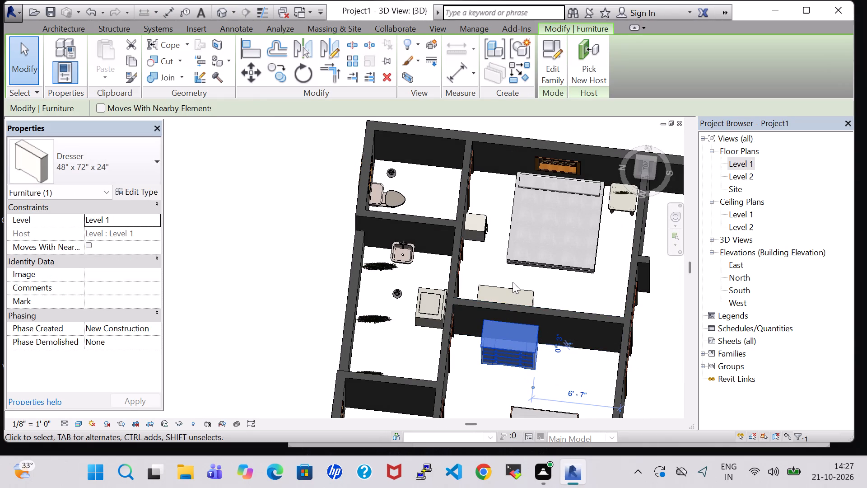
{"action": "left_click", "coordinate": [513, 294]}
{"action": "key", "text": "Right"}
{"action": "key", "text": "Right"}
{"action": "key", "text": "Right"}
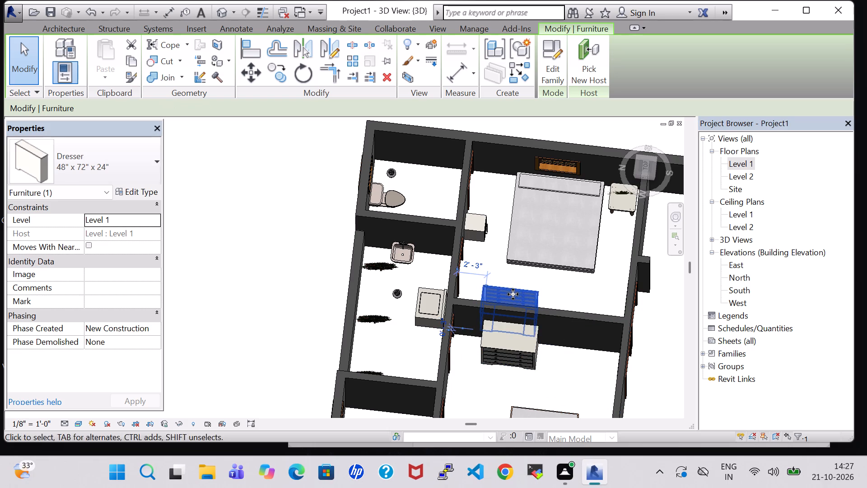
{"action": "left_click", "coordinate": [559, 373]}
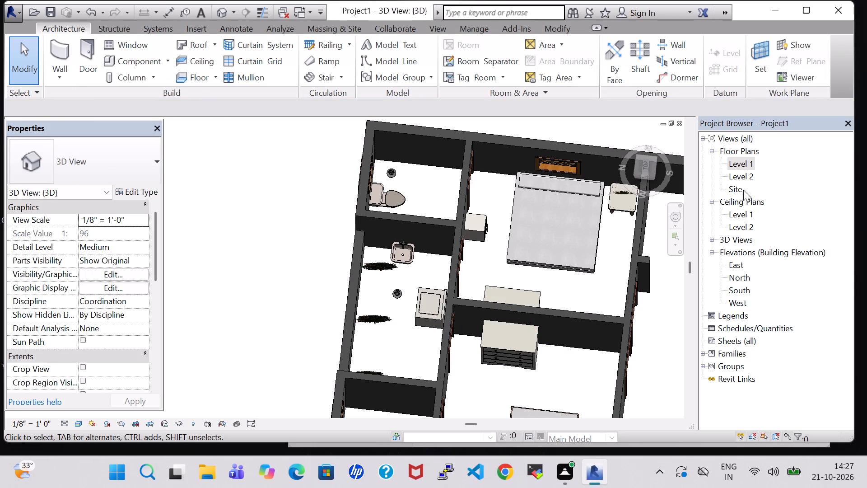
In the Level 1 plan, nudge the guest dresser to about 6'-4" from the bedroom-door wall and the king bedroom's to about 2'-11" from the bath wall.
{"action": "double_click", "coordinate": [744, 165]}
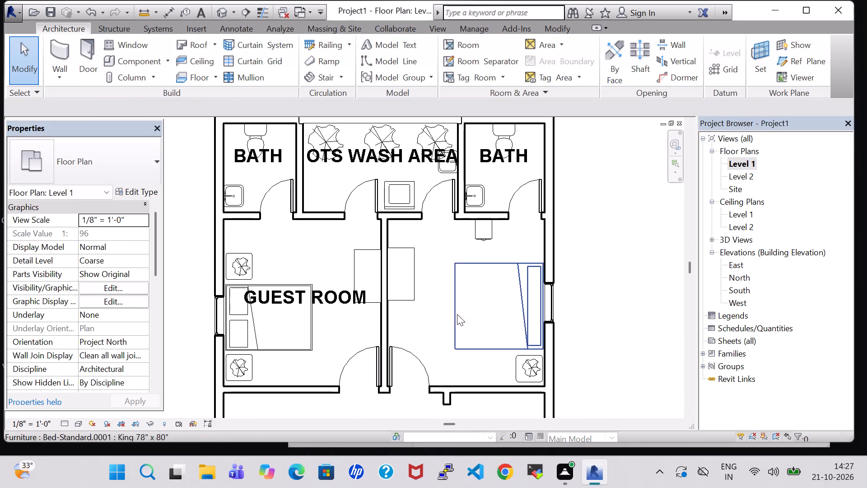
{"action": "left_click", "coordinate": [354, 260]}
{"action": "key", "text": "Down"}
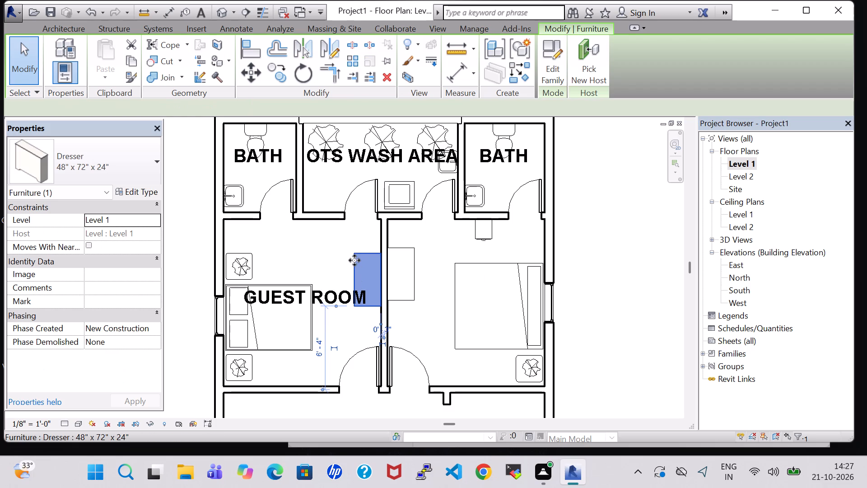
{"action": "left_click", "coordinate": [410, 272]}
{"action": "key", "text": "Down"}
{"action": "key", "text": "Down"}
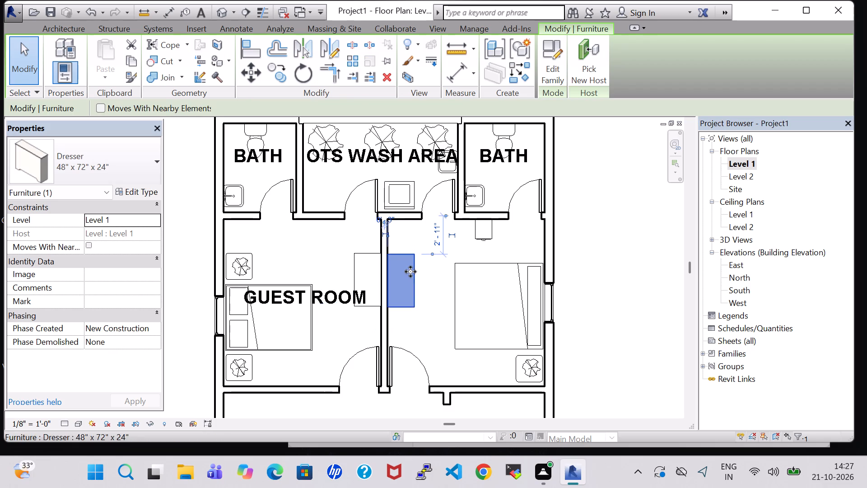
{"action": "left_click", "coordinate": [606, 261]}
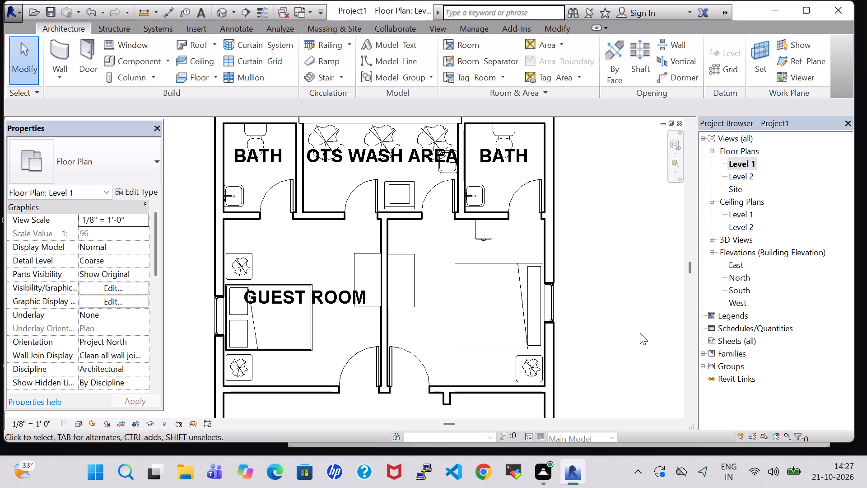
Place a tagged room in the king bedroom and name it M.BEDROOM.
{"action": "left_click", "coordinate": [465, 45]}
{"action": "left_click", "coordinate": [463, 312]}
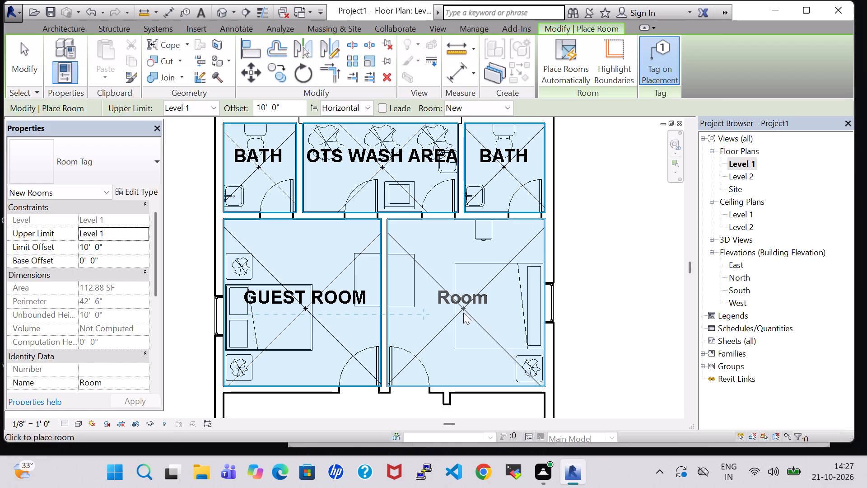
{"action": "key", "text": "Escape"}
{"action": "key", "text": "Escape"}
{"action": "double_click", "coordinate": [466, 304]}
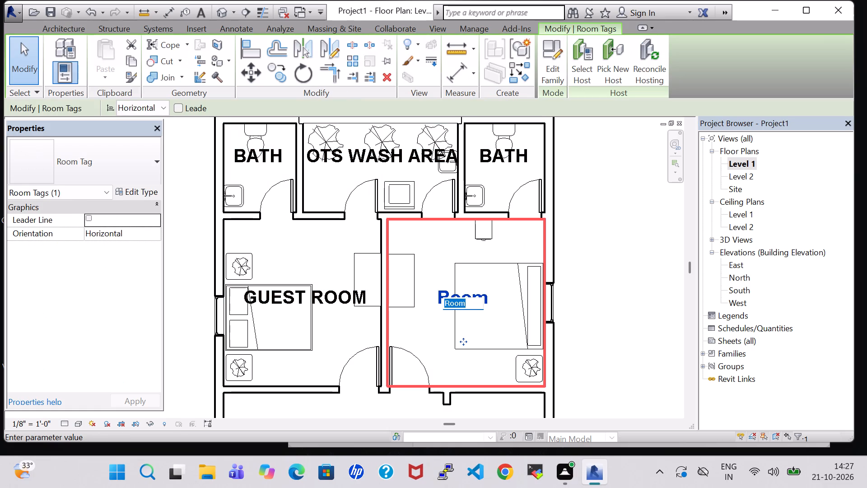
{"action": "key", "text": "BackSpace"}
{"action": "type", "text": "M.BEDROOM"}
{"action": "key", "text": "Return"}
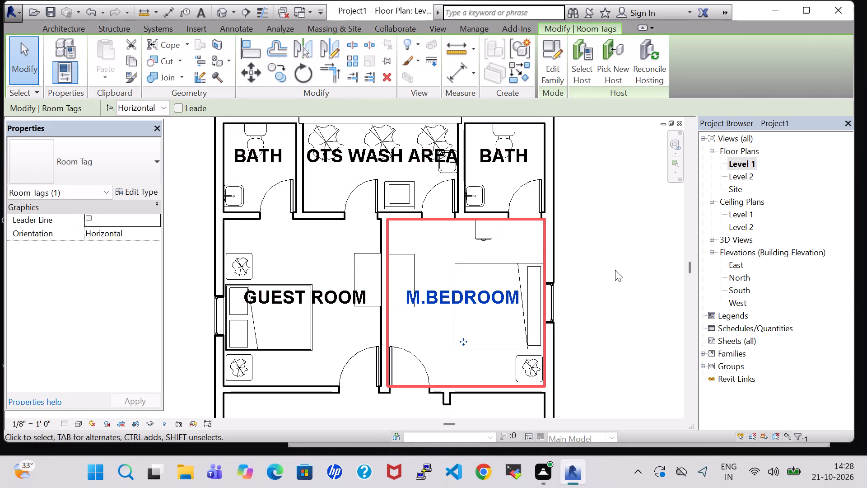
{"action": "left_click", "coordinate": [615, 269]}
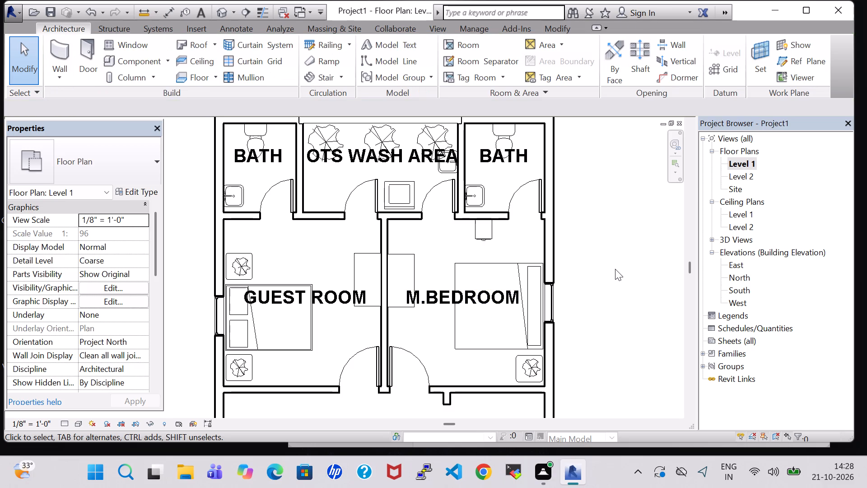
Load the Sink Kitchen-Double family from the Plumbing library's Architectural Fixtures Sinks folder.
{"action": "scroll", "coordinate": [615, 269], "scroll_direction": "down", "scroll_amount": 2}
{"action": "middle_click_drag", "start_coordinate": [615, 269], "coordinate": [591, 216]}
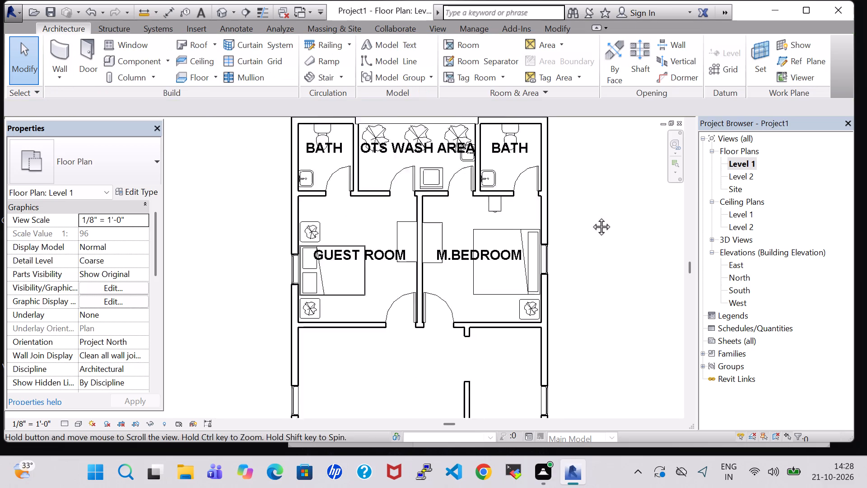
{"action": "middle_click_drag", "start_coordinate": [591, 216], "coordinate": [587, 201]}
{"action": "middle_click", "coordinate": [610, 229]}
{"action": "middle_click_drag", "start_coordinate": [600, 188], "coordinate": [599, 184]}
{"action": "scroll", "coordinate": [605, 189], "scroll_direction": "down", "scroll_amount": 1}
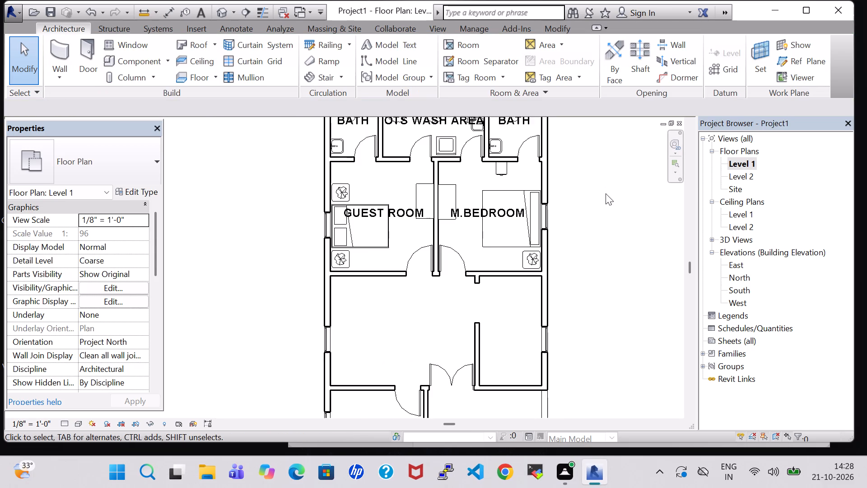
{"action": "scroll", "coordinate": [609, 203], "scroll_direction": "down", "scroll_amount": 2}
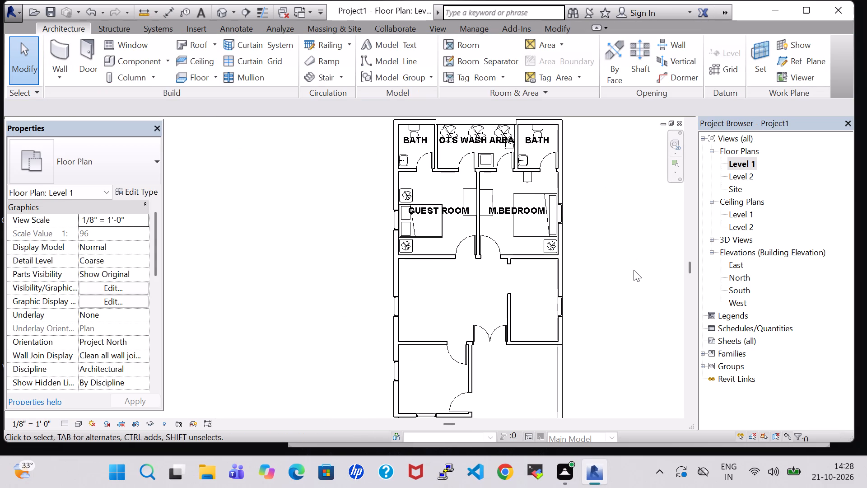
{"action": "left_click", "coordinate": [135, 59]}
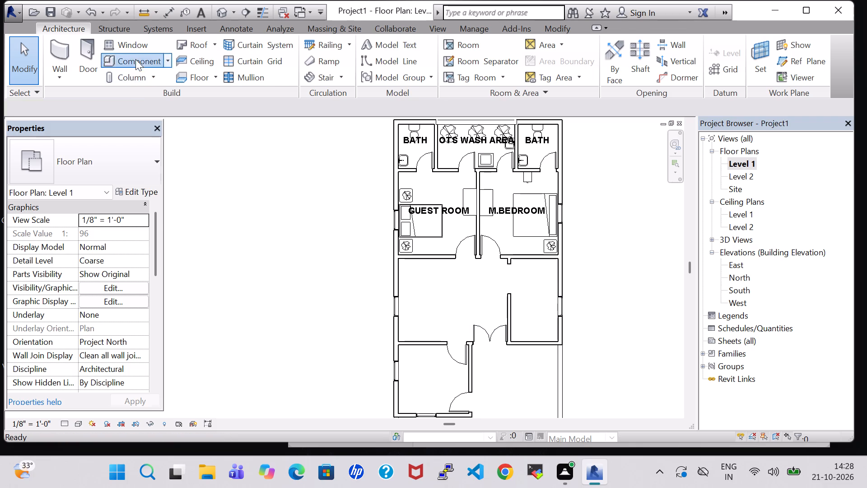
{"action": "left_click", "coordinate": [561, 61]}
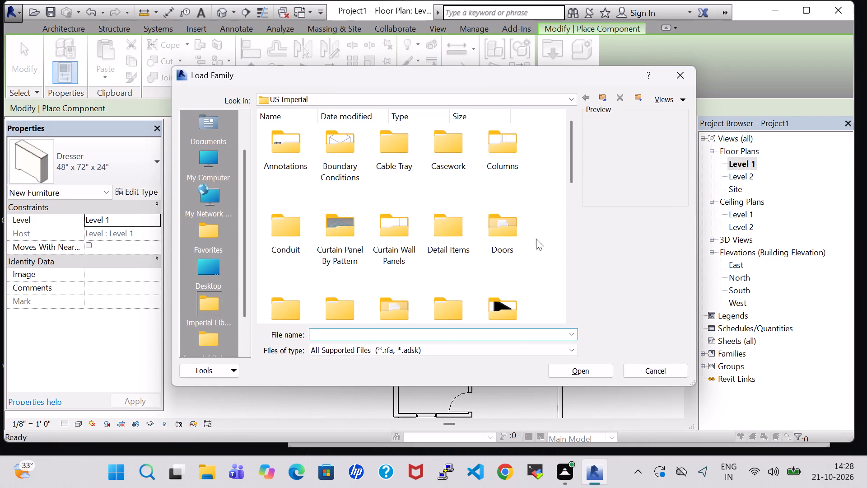
{"action": "left_click", "coordinate": [513, 303]}
{"action": "key", "text": "p"}
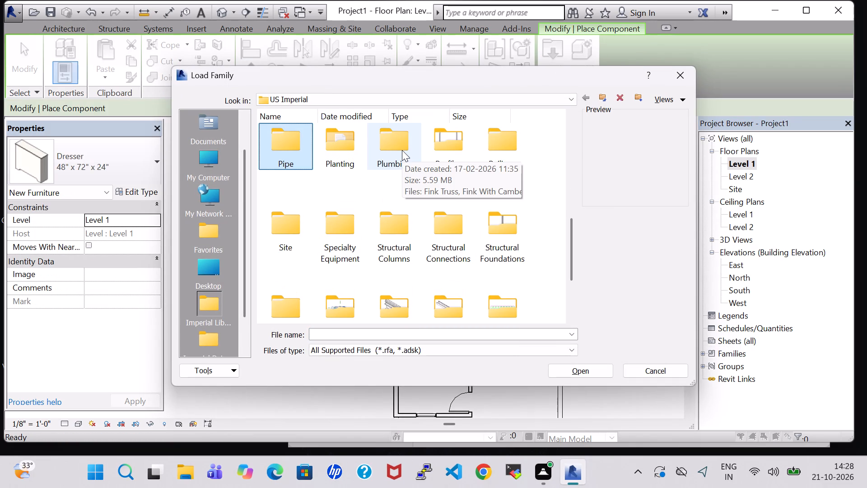
{"action": "double_click", "coordinate": [402, 150]}
{"action": "double_click", "coordinate": [292, 135]}
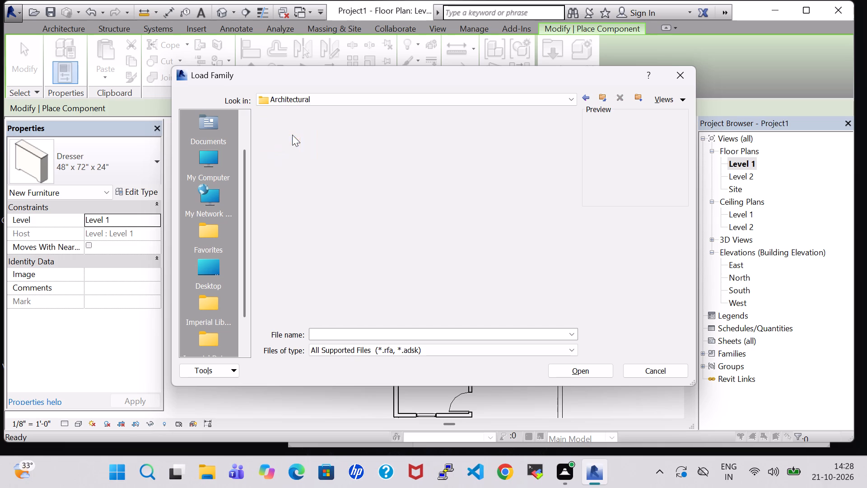
{"action": "double_click", "coordinate": [334, 152]}
{"action": "double_click", "coordinate": [519, 150]}
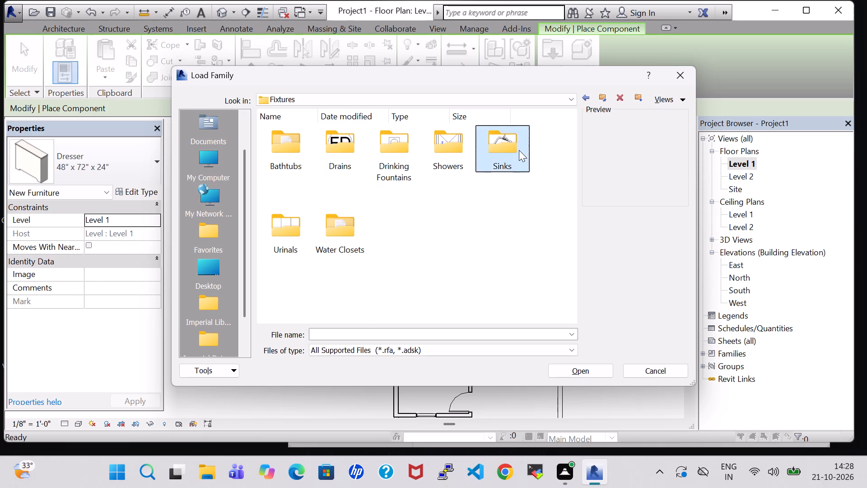
{"action": "left_click", "coordinate": [284, 156]}
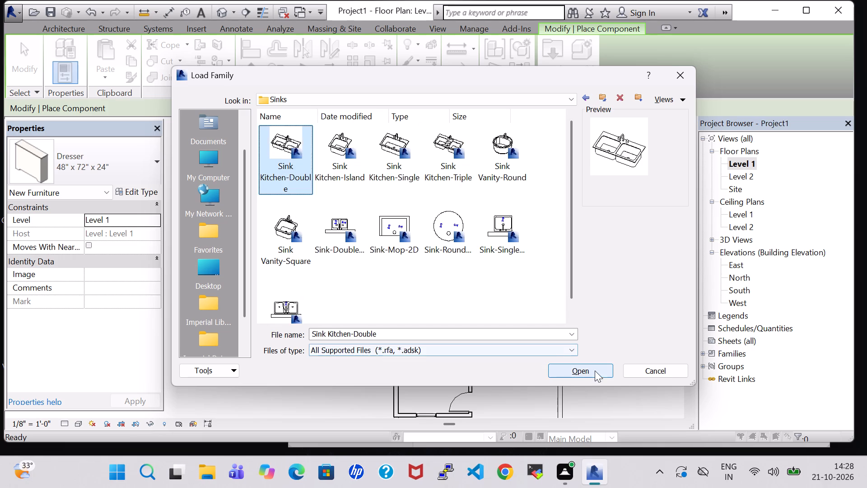
{"action": "left_click", "coordinate": [597, 371]}
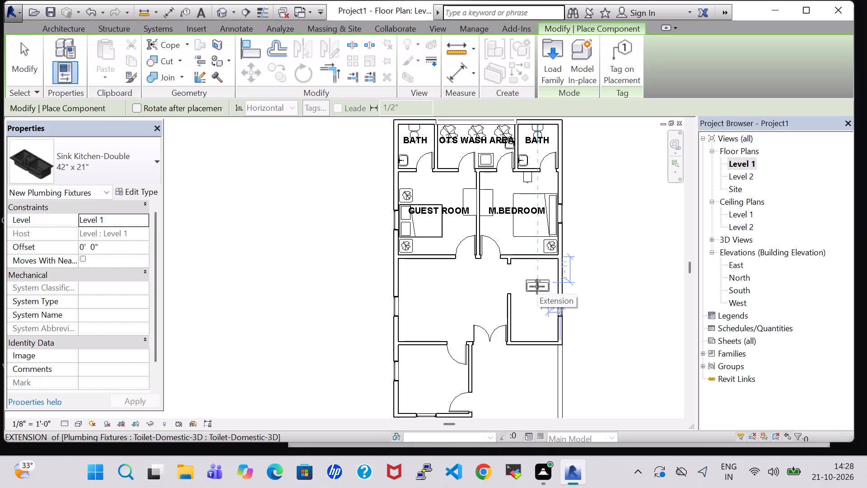
Place the 42" x 21" double kitchen sink in the room below M.BEDROOM, rotated against the exterior wall, about 1'-9" above the partition's end.
{"action": "scroll", "coordinate": [537, 286], "scroll_direction": "up", "scroll_amount": 2}
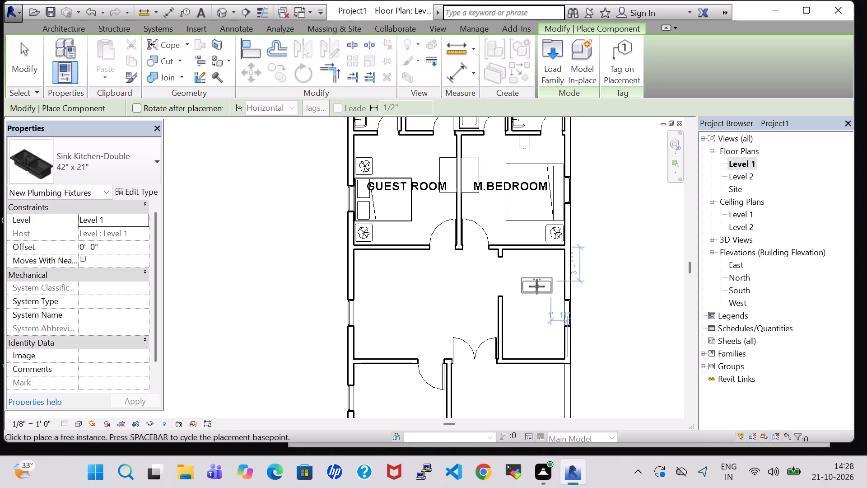
{"action": "scroll", "coordinate": [537, 286], "scroll_direction": "up", "scroll_amount": 5}
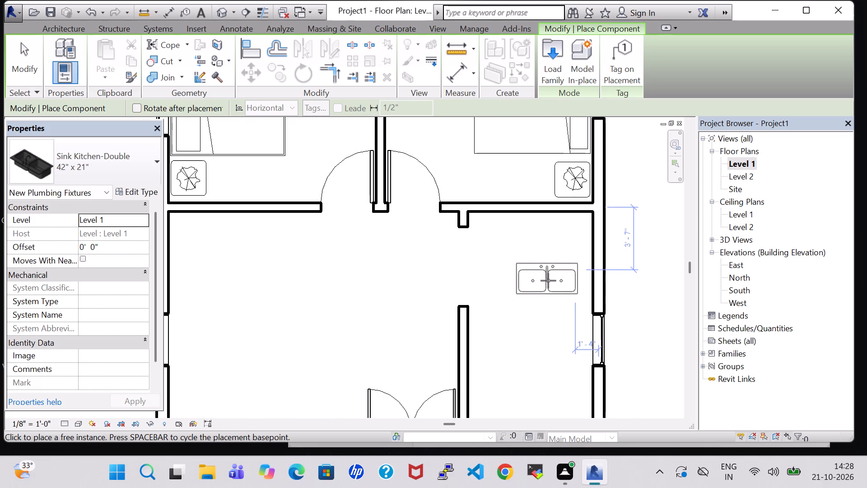
{"action": "key", "text": "space"}
{"action": "key", "text": "space"}
{"action": "key", "text": "space"}
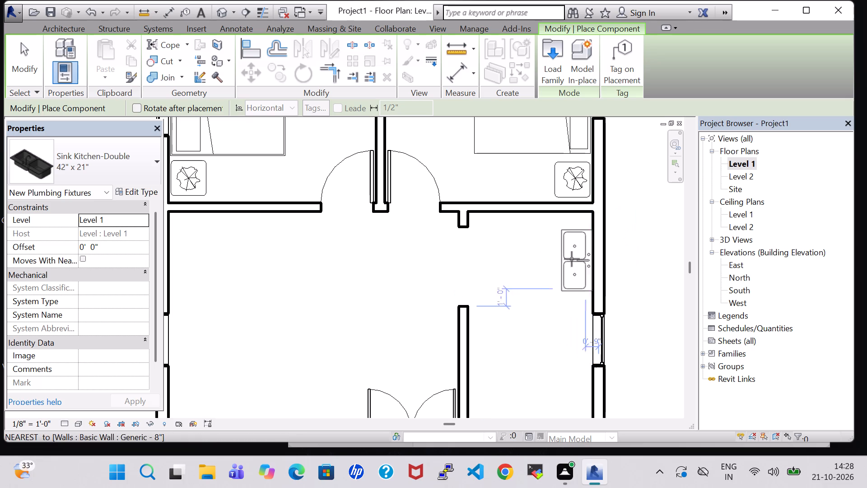
{"action": "scroll", "coordinate": [573, 253], "scroll_direction": "up", "scroll_amount": 4}
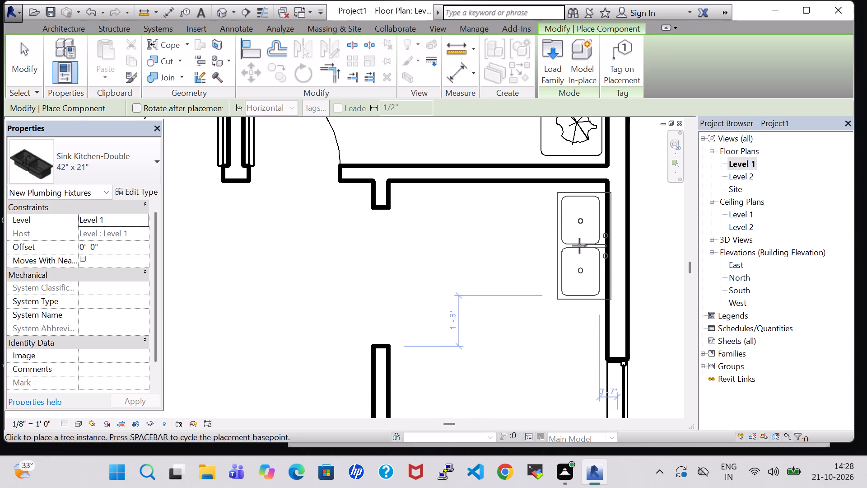
{"action": "left_click", "coordinate": [577, 243]}
{"action": "key", "text": "Escape"}
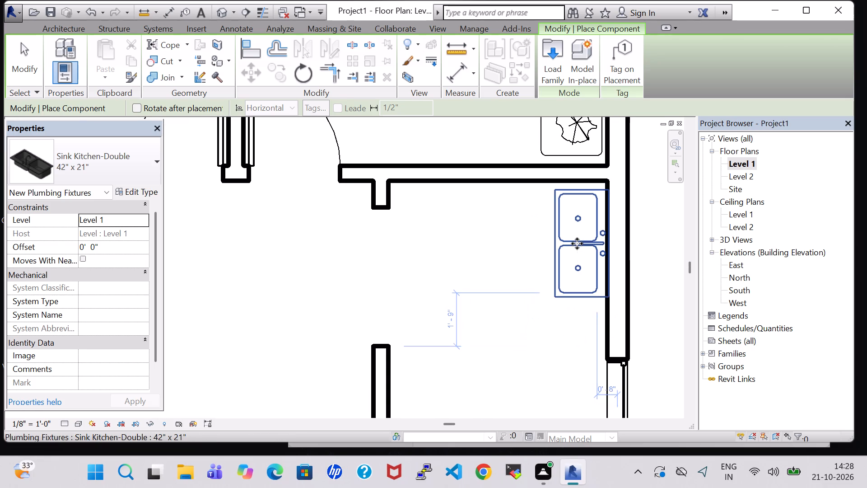
{"action": "key", "text": "Escape"}
Nudge the kitchen sink toward the M.BEDROOM wall until it is about 1'-11" from the partition's end.
{"action": "left_click", "coordinate": [577, 244]}
{"action": "key", "text": "Up"}
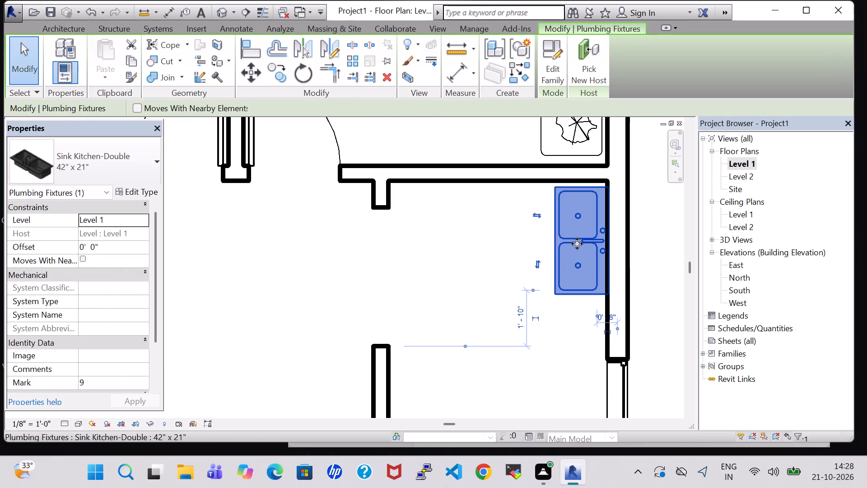
{"action": "key", "text": "Left"}
{"action": "key", "text": "Right"}
{"action": "key", "text": "Up"}
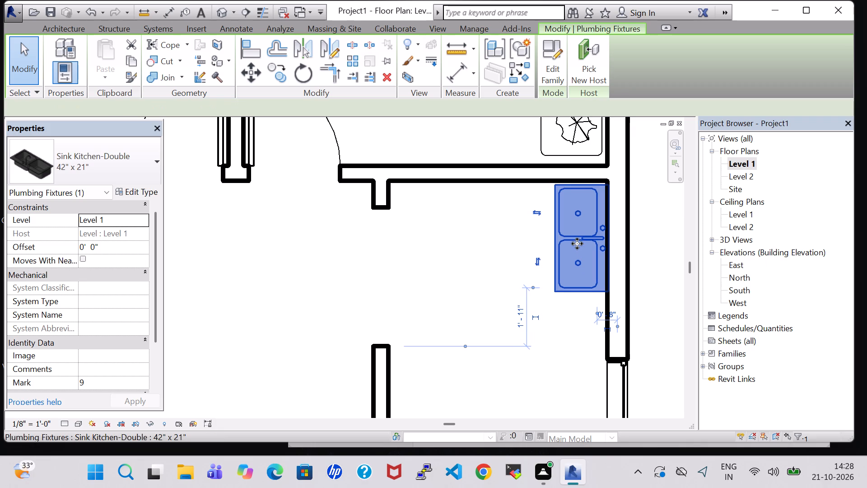
{"action": "left_click", "coordinate": [491, 244]}
Load the Cook Top-4 Unit family from the library's Specialty Equipment Domestic folder.
{"action": "scroll", "coordinate": [491, 245], "scroll_direction": "down", "scroll_amount": 5}
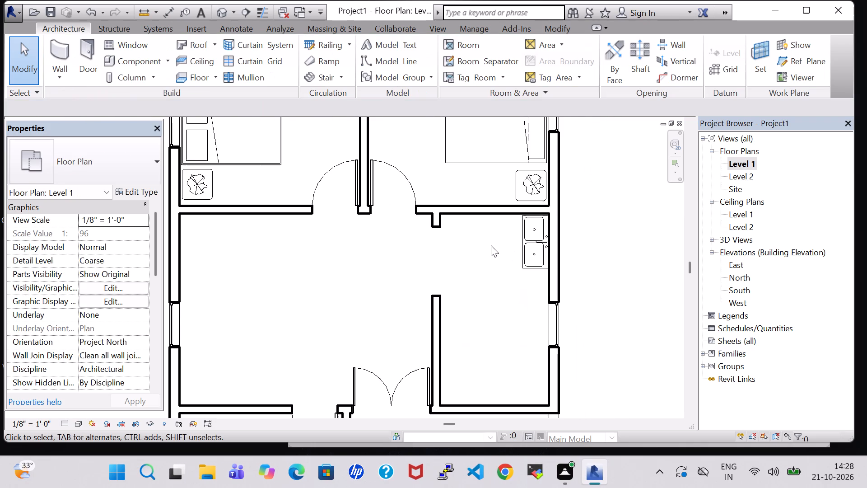
{"action": "left_click", "coordinate": [129, 56]}
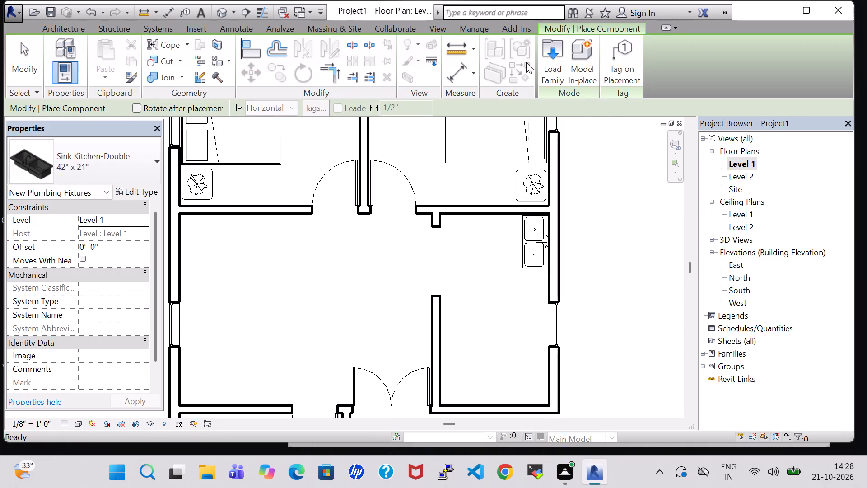
{"action": "left_click", "coordinate": [553, 59]}
{"action": "left_click", "coordinate": [496, 309]}
{"action": "key", "text": "p"}
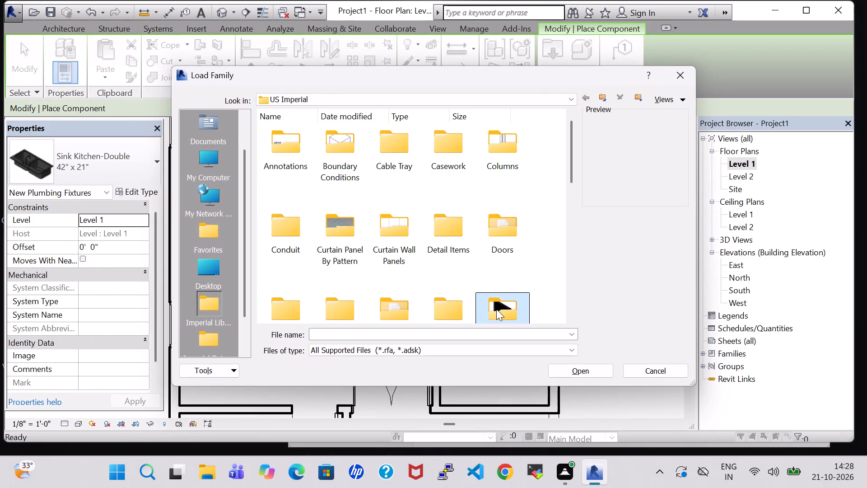
{"action": "double_click", "coordinate": [389, 151]}
{"action": "double_click", "coordinate": [294, 148]}
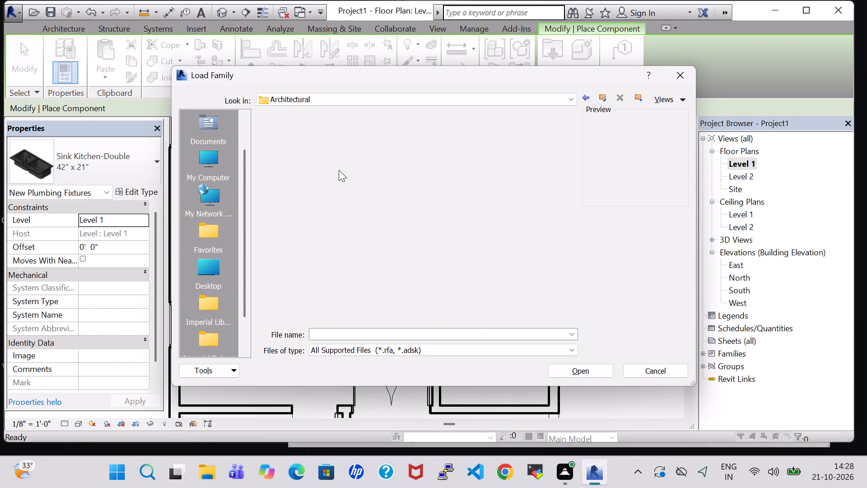
{"action": "left_click", "coordinate": [308, 140]}
{"action": "left_click", "coordinate": [584, 99]}
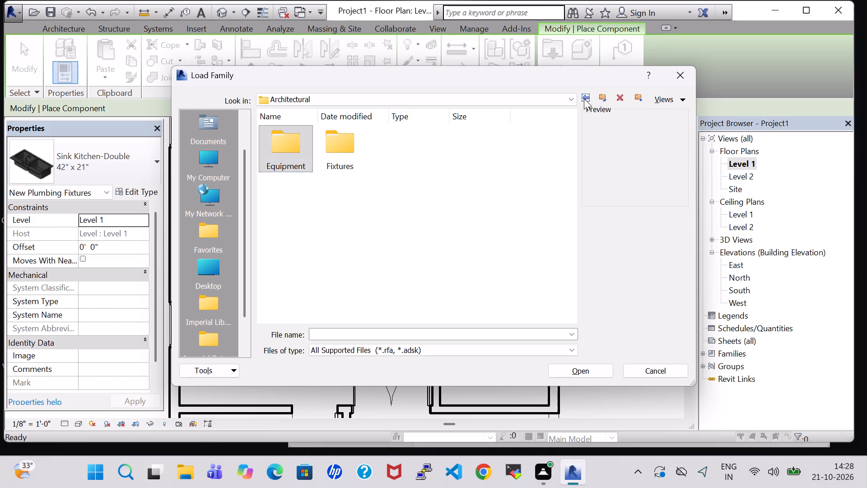
{"action": "left_click", "coordinate": [584, 99]}
{"action": "left_click", "coordinate": [398, 259]}
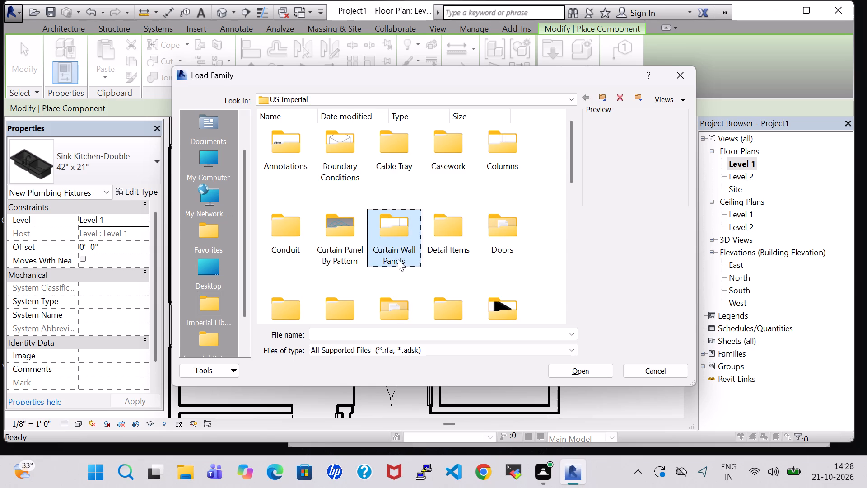
{"action": "key", "text": "s"}
{"action": "double_click", "coordinate": [334, 170]}
{"action": "double_click", "coordinate": [334, 148]}
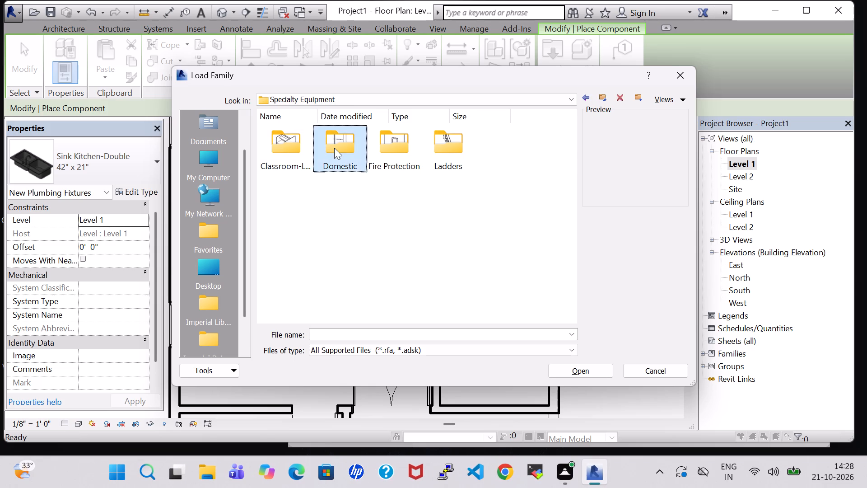
{"action": "left_click", "coordinate": [337, 152]}
{"action": "left_click", "coordinate": [569, 369]}
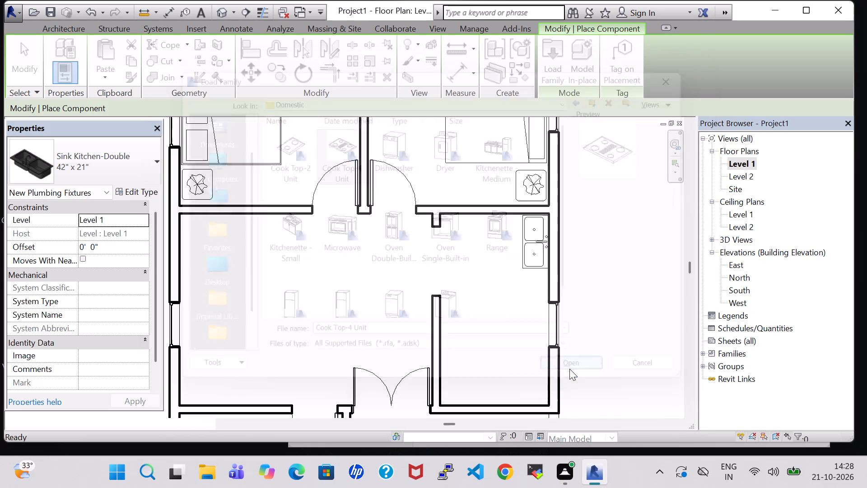
Place the 36" x 20" four-burner cook top, rotated against the exterior wall in front of the kitchen window, about 5'-6" above the lower wall.
{"action": "key", "text": "space"}
{"action": "key", "text": "space"}
{"action": "key", "text": "space"}
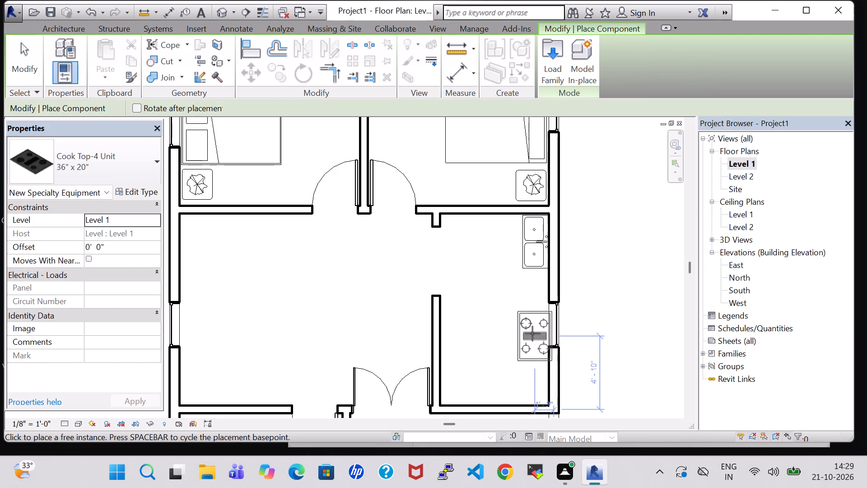
{"action": "scroll", "coordinate": [529, 331], "scroll_direction": "up", "scroll_amount": 5}
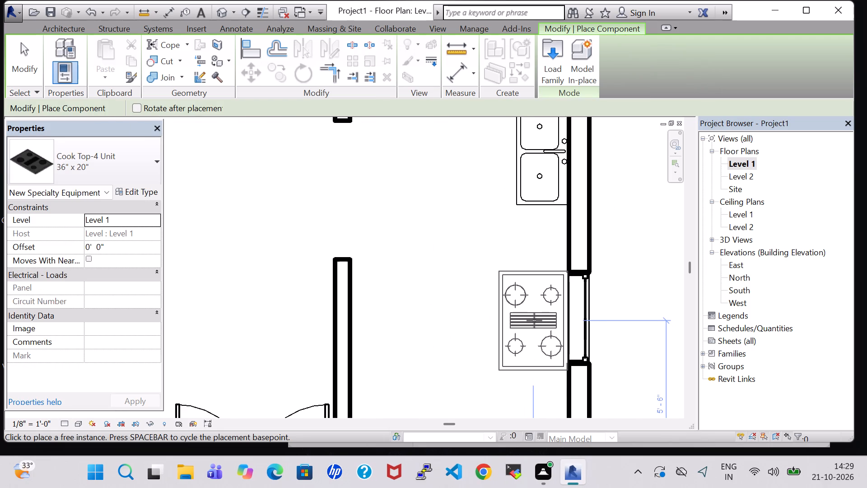
{"action": "left_click", "coordinate": [534, 320]}
{"action": "key", "text": "Escape"}
{"action": "key", "text": "Escape"}
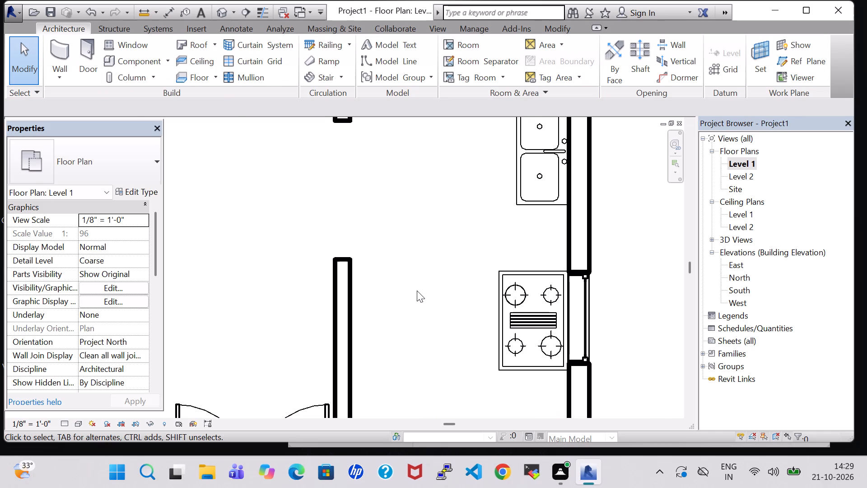
Load the Refrigerator family from the library's Specialty Equipment Domestic folder.
{"action": "scroll", "coordinate": [417, 291], "scroll_direction": "down", "scroll_amount": 2}
{"action": "middle_click_drag", "start_coordinate": [417, 291], "coordinate": [417, 262]}
{"action": "scroll", "coordinate": [417, 262], "scroll_direction": "down", "scroll_amount": 1}
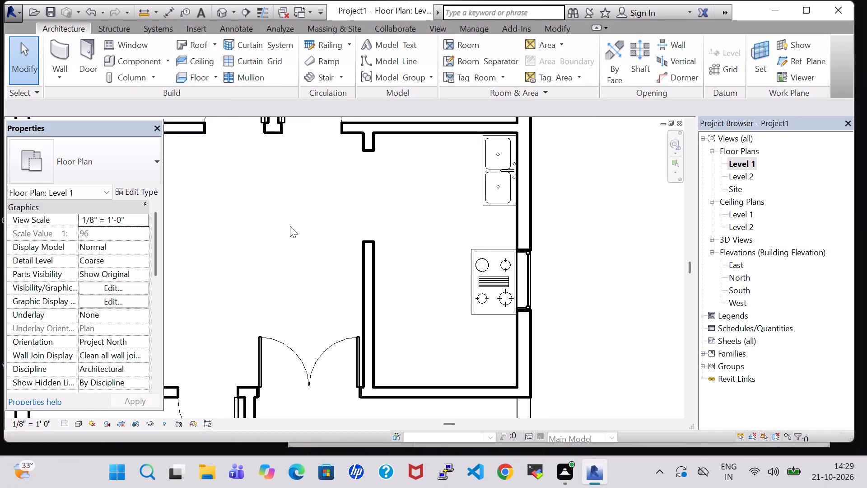
{"action": "left_click", "coordinate": [119, 58]}
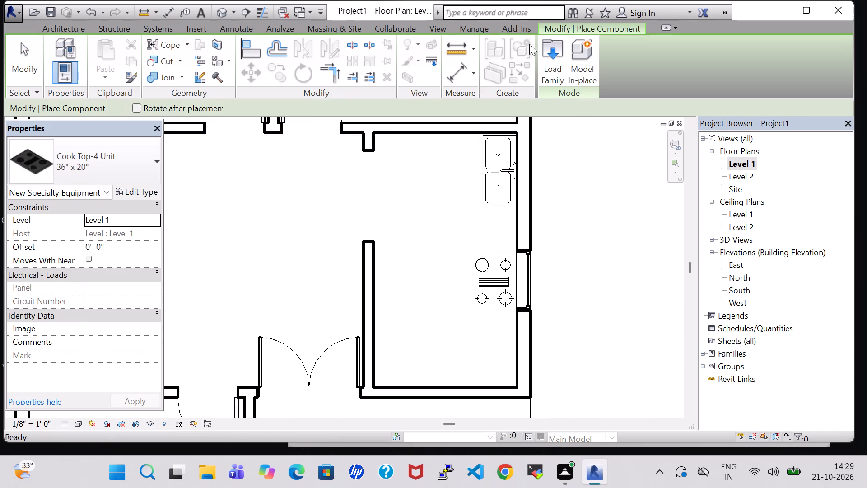
{"action": "left_click", "coordinate": [559, 53]}
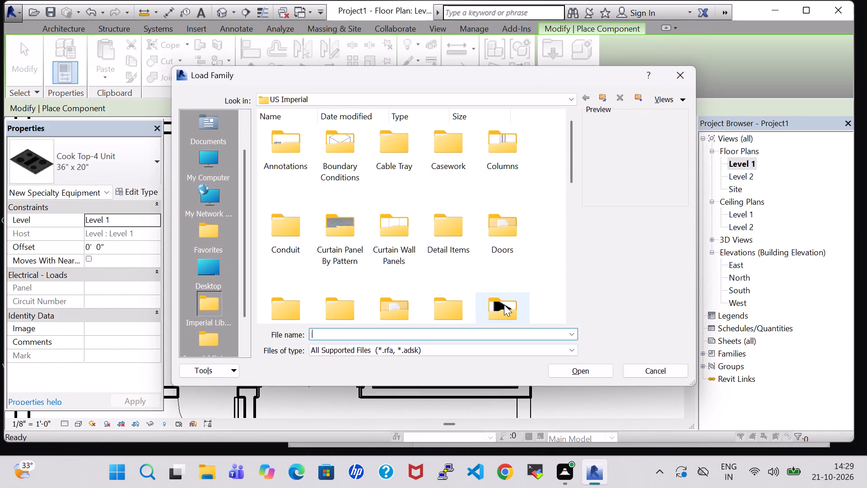
{"action": "left_click", "coordinate": [440, 299]}
{"action": "key", "text": "s"}
{"action": "double_click", "coordinate": [336, 168]}
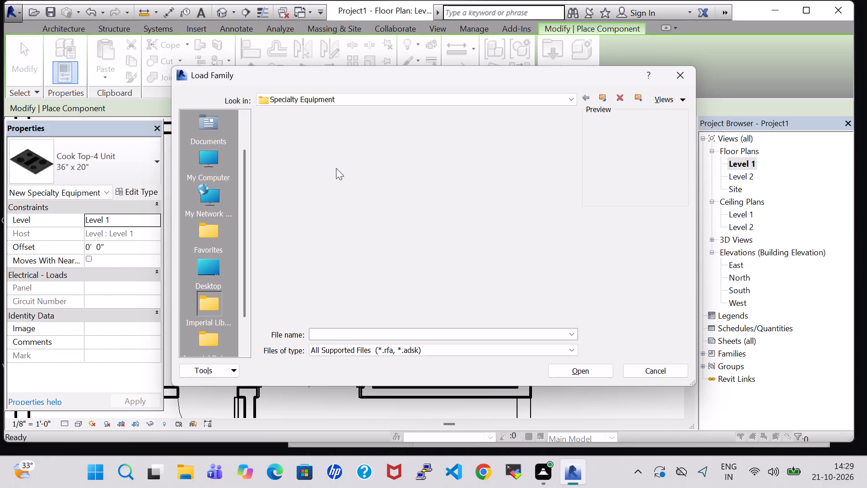
{"action": "double_click", "coordinate": [344, 150]}
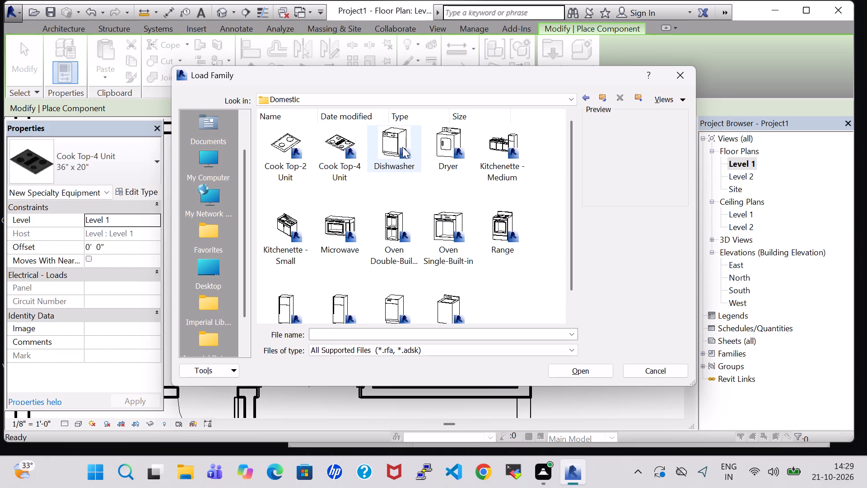
{"action": "left_click", "coordinate": [336, 308]}
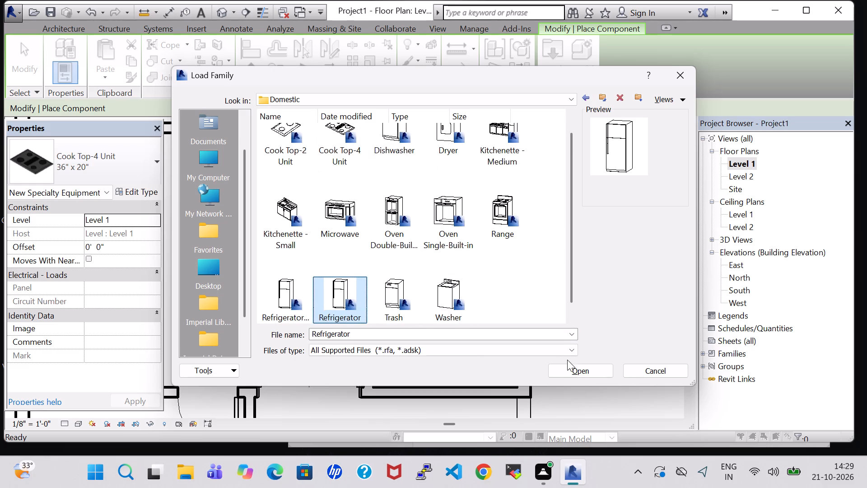
{"action": "left_click", "coordinate": [574, 374]}
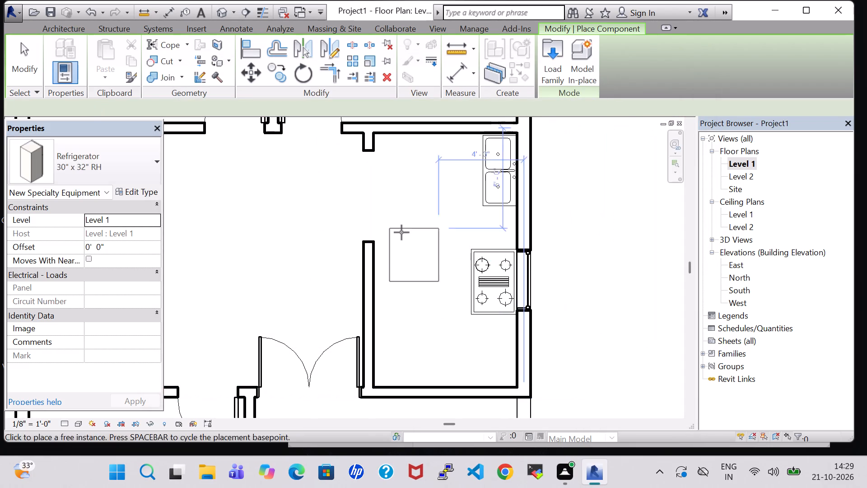
Place the 30" x 32" RH refrigerator against the M.BEDROOM wall, between the partition stub and the kitchen sink.
{"action": "left_click", "coordinate": [409, 164]}
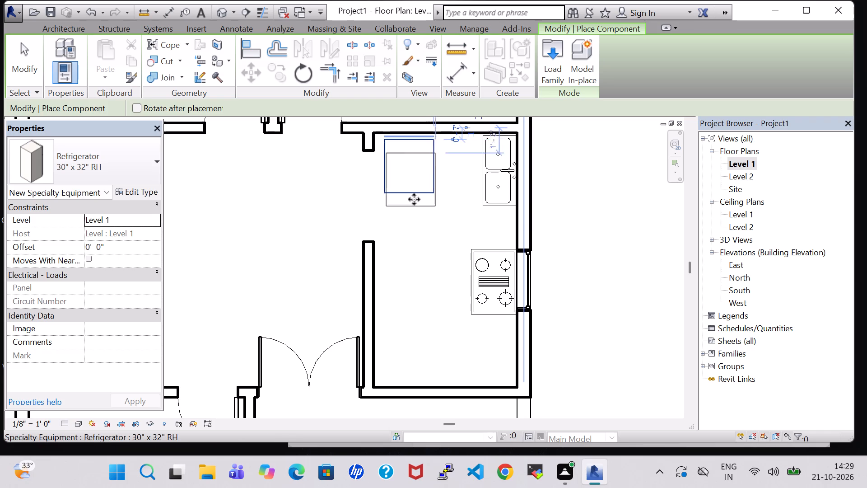
{"action": "key", "text": "Escape"}
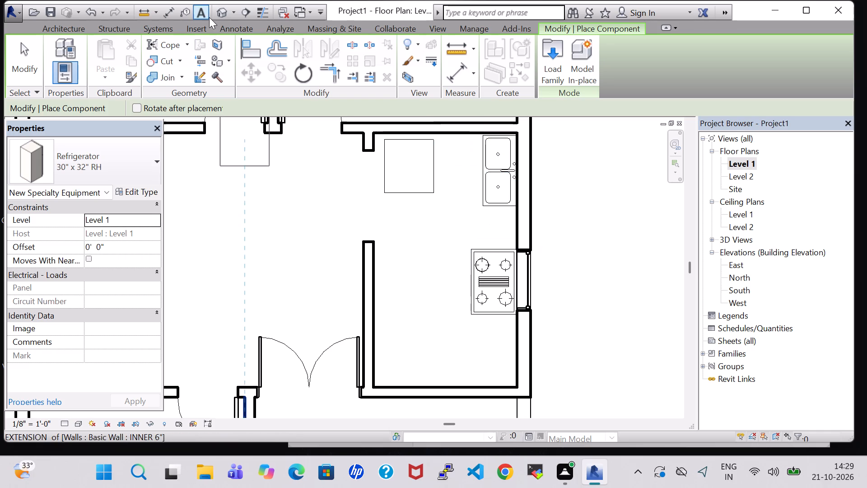
In the 3D view, check the refrigerator's orientation and nudge it slightly toward the kitchen sink.
{"action": "left_click", "coordinate": [217, 11]}
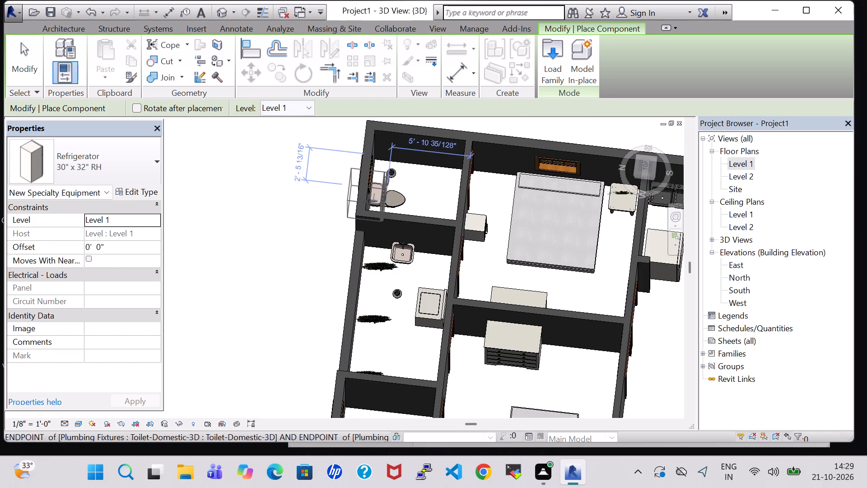
{"action": "key", "text": "Escape"}
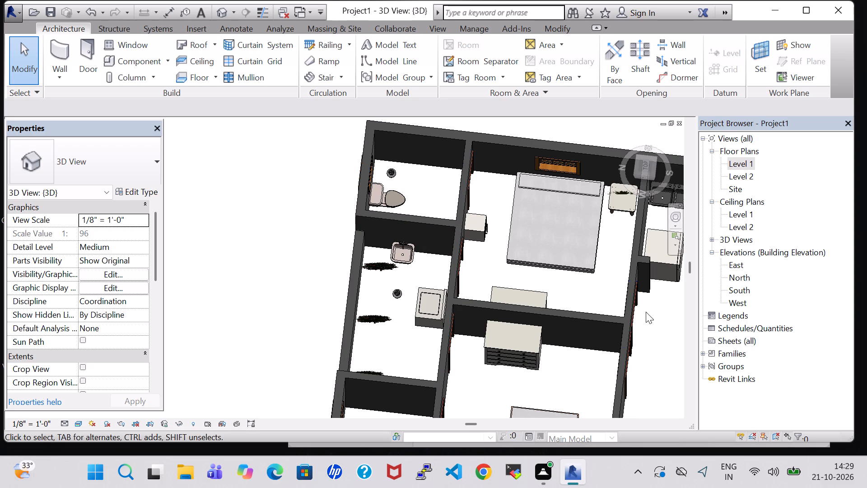
{"action": "middle_click_drag", "start_coordinate": [611, 315], "coordinate": [606, 312], "text": "shift"}
{"action": "middle_click_drag", "start_coordinate": [606, 312], "coordinate": [553, 265], "text": "shift"}
{"action": "middle_click_drag", "start_coordinate": [603, 334], "coordinate": [445, 195]}
{"action": "middle_click_drag", "start_coordinate": [493, 272], "coordinate": [409, 292]}
{"action": "middle_click_drag", "start_coordinate": [417, 312], "coordinate": [415, 191]}
{"action": "left_click", "coordinate": [285, 292]}
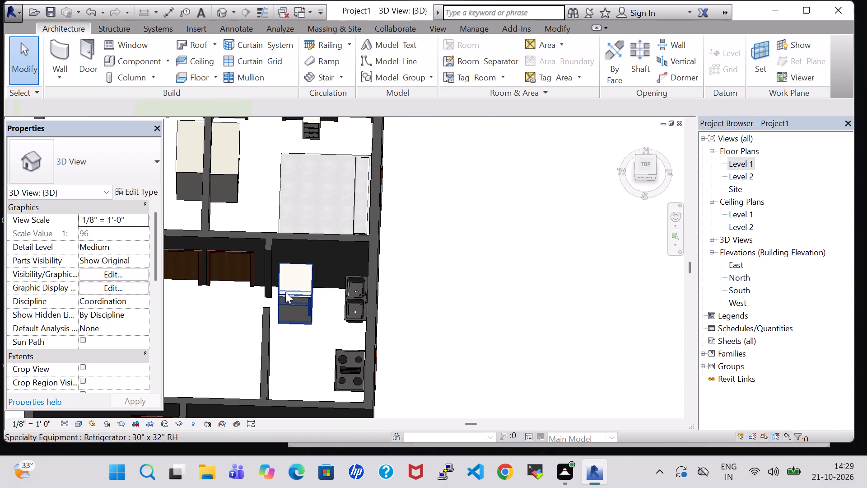
{"action": "key", "text": "Right"}
{"action": "key", "text": "Right"}
{"action": "left_click", "coordinate": [515, 297]}
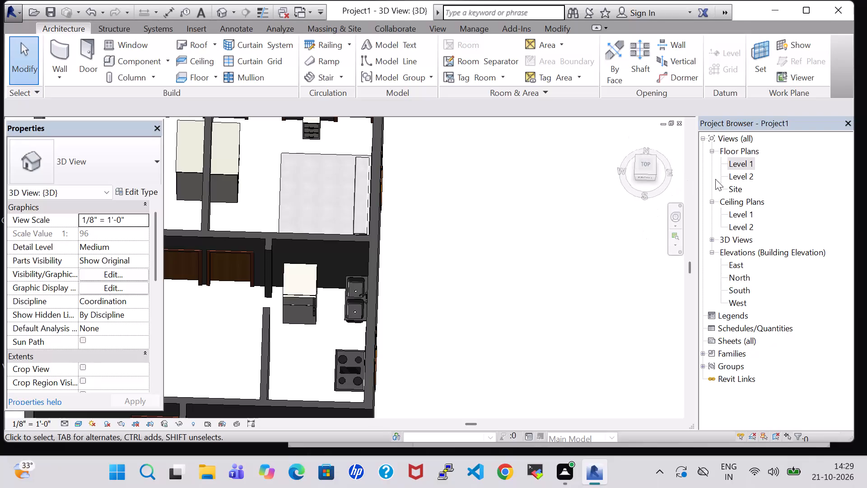
On the Level 1 plan, nudge the refrigerator away from the M.BEDROOM wall until it is about 4'-5" from that wall.
{"action": "double_click", "coordinate": [733, 166]}
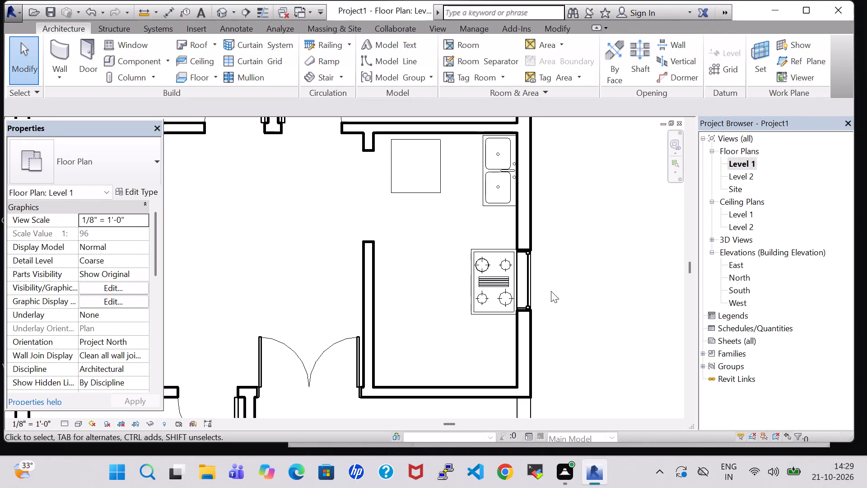
{"action": "left_click", "coordinate": [420, 188]}
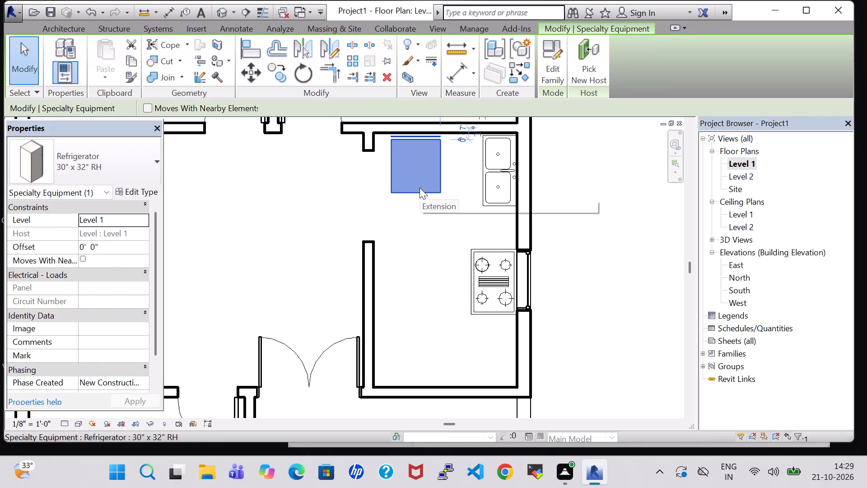
{"action": "key", "text": "Down"}
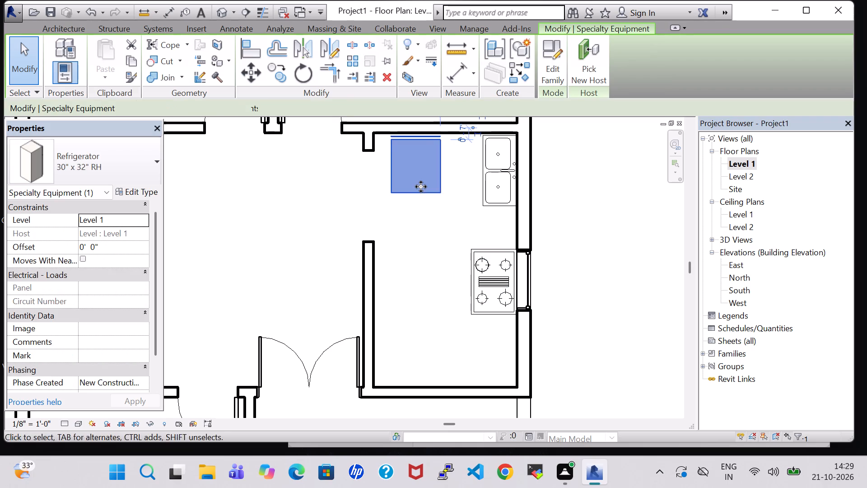
{"action": "key", "text": "Down"}
{"action": "key", "text": "Down"}
{"action": "key", "text": "Down"}
{"action": "key", "text": "Down"}
{"action": "key", "text": "Down"}
{"action": "key", "text": "Down"}
{"action": "key", "text": "Down"}
{"action": "key", "text": "Down"}
{"action": "key", "text": "Down"}
{"action": "key", "text": "Down"}
{"action": "key", "text": "Down"}
{"action": "key", "text": "Down"}
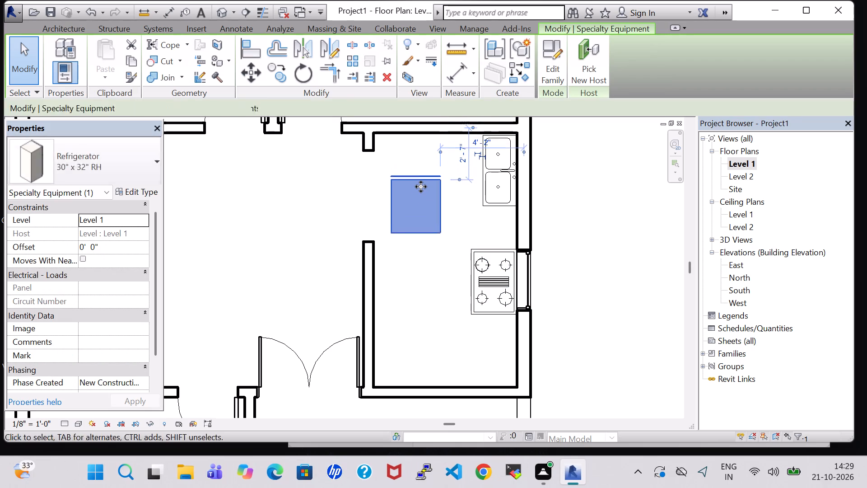
{"action": "key", "text": "Down"}
{"action": "key", "text": "Down"}
{"action": "key", "text": "Down"}
{"action": "key", "text": "Down"}
{"action": "key", "text": "Down"}
{"action": "key", "text": "Down"}
{"action": "key", "text": "Down"}
{"action": "key", "text": "Down"}
{"action": "key", "text": "Down"}
{"action": "key", "text": "Down"}
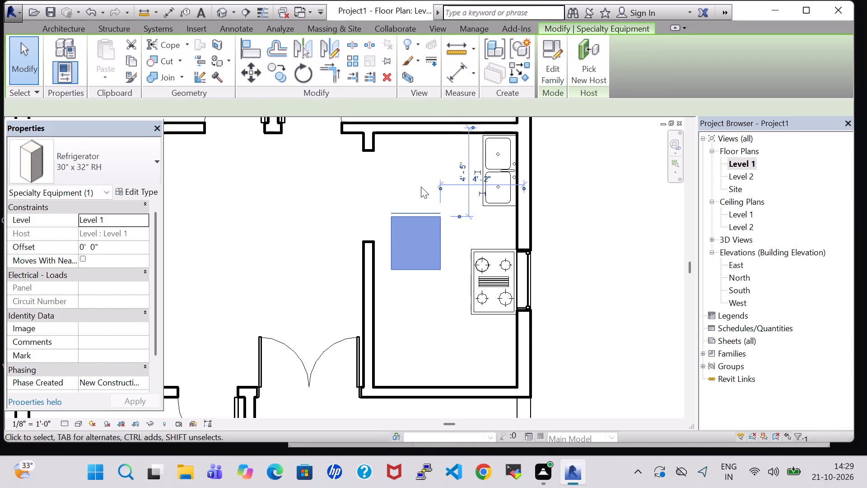
Rotate the refrigerator 180° so that its front and back are reversed.
{"action": "key", "text": "space"}
{"action": "key", "text": "space"}
Nudge the refrigerator into the kitchen's lower partition corner, about 7 5/8" from the partition and about 8" from the lower wall.
{"action": "key", "text": "Down"}
{"action": "key", "text": "Down"}
{"action": "key", "text": "Down"}
{"action": "key", "text": "Down"}
{"action": "key", "text": "Down"}
{"action": "key", "text": "Down"}
{"action": "key", "text": "Down"}
{"action": "key", "text": "Down"}
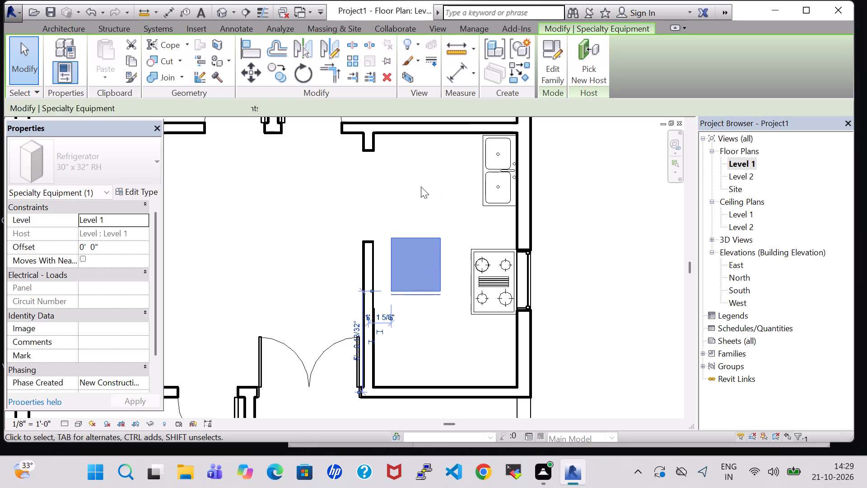
{"action": "key", "text": "Down"}
{"action": "key", "text": "Down"}
{"action": "key", "text": "Down"}
{"action": "key", "text": "Down"}
{"action": "key", "text": "Down"}
{"action": "key", "text": "Down"}
{"action": "key", "text": "Down"}
{"action": "key", "text": "Down"}
{"action": "key", "text": "Down"}
{"action": "key", "text": "Down"}
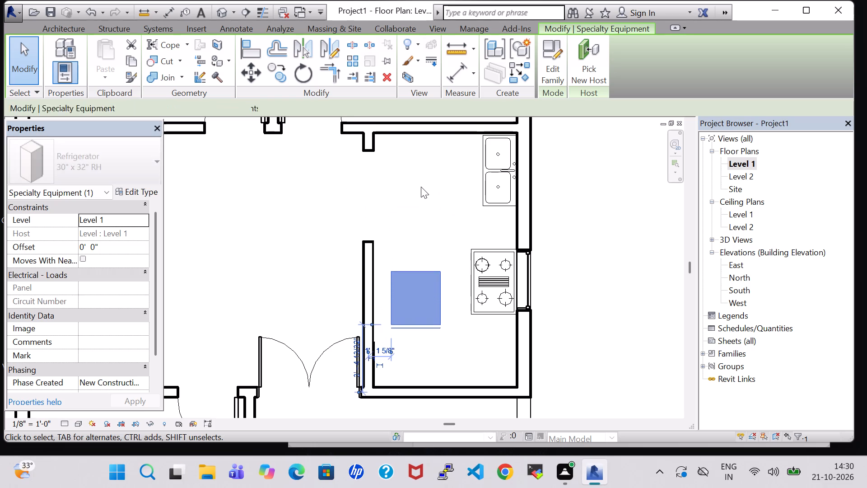
{"action": "key", "text": "Down"}
{"action": "key", "text": "Down"}
{"action": "key", "text": "Down"}
{"action": "key", "text": "Down"}
{"action": "key", "text": "Down"}
{"action": "key", "text": "Down"}
{"action": "key", "text": "Down"}
{"action": "key", "text": "Down"}
{"action": "key", "text": "Down"}
{"action": "key", "text": "Down"}
{"action": "key", "text": "Down"}
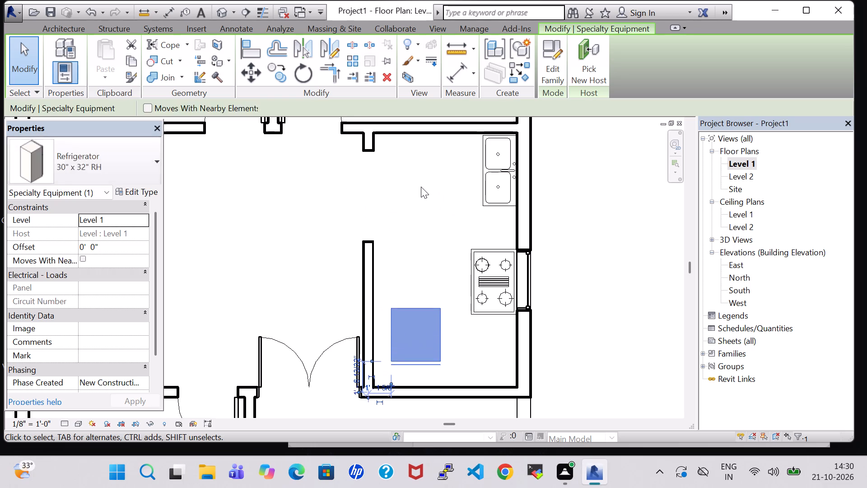
{"action": "key", "text": "Down"}
{"action": "key", "text": "Down"}
{"action": "key", "text": "Down"}
{"action": "key", "text": "Left"}
{"action": "key", "text": "Left"}
{"action": "key", "text": "Left"}
{"action": "key", "text": "Left"}
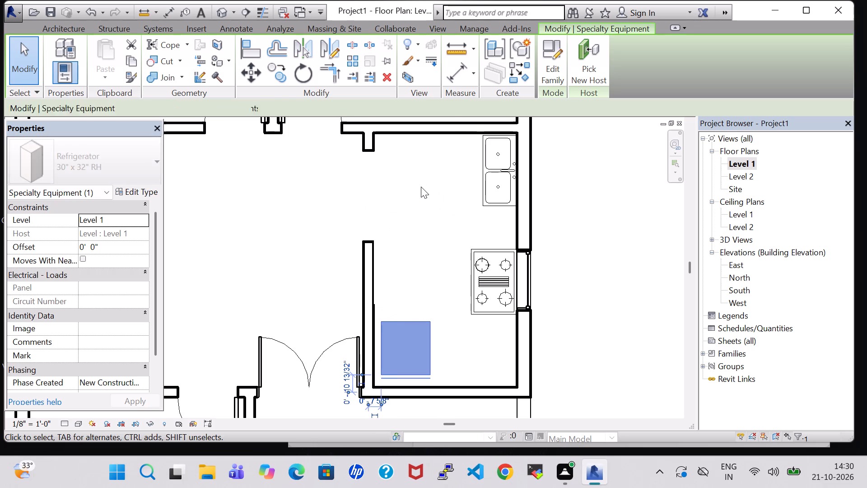
{"action": "key", "text": "Right"}
{"action": "key", "text": "Down"}
{"action": "key", "text": "Down"}
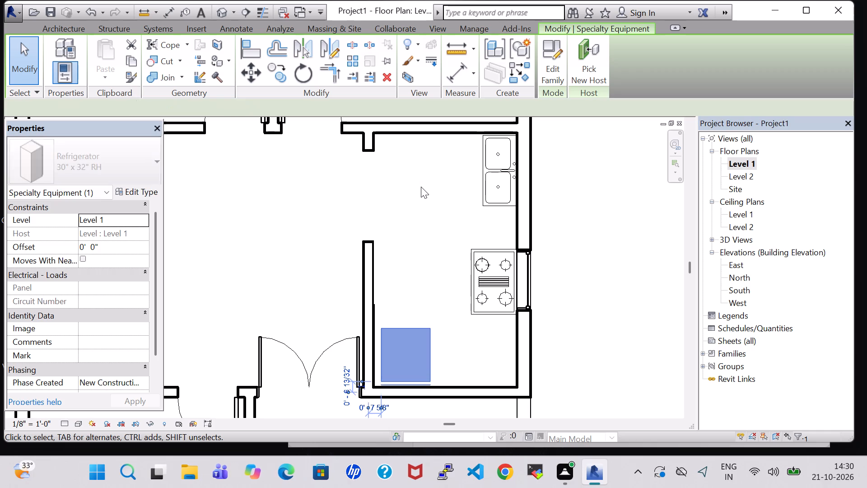
{"action": "key", "text": "Up"}
{"action": "key", "text": "Down"}
{"action": "key", "text": "Up"}
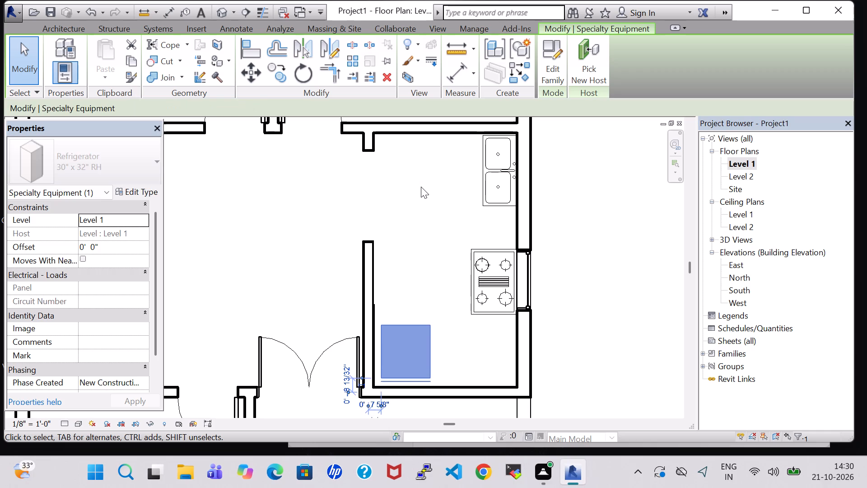
Nudge the refrigerator closer to the kitchen's lower wall, about 6 1/2" from it.
{"action": "key", "text": "Down"}
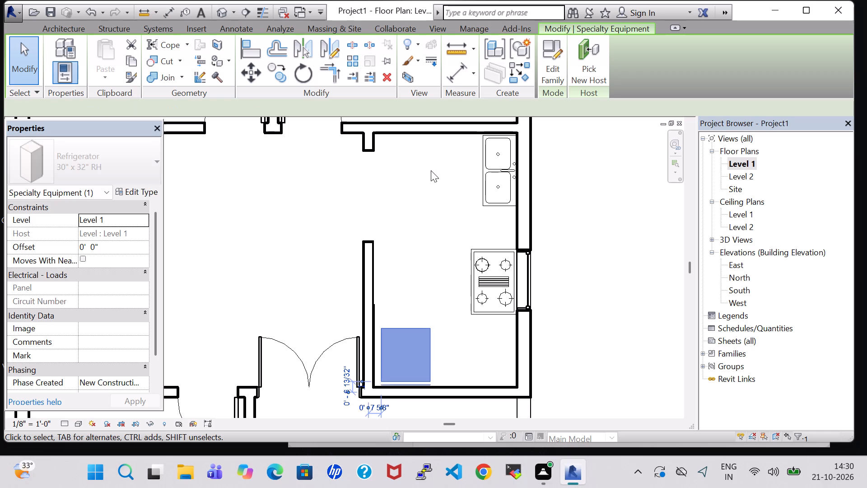
{"action": "left_click", "coordinate": [621, 234]}
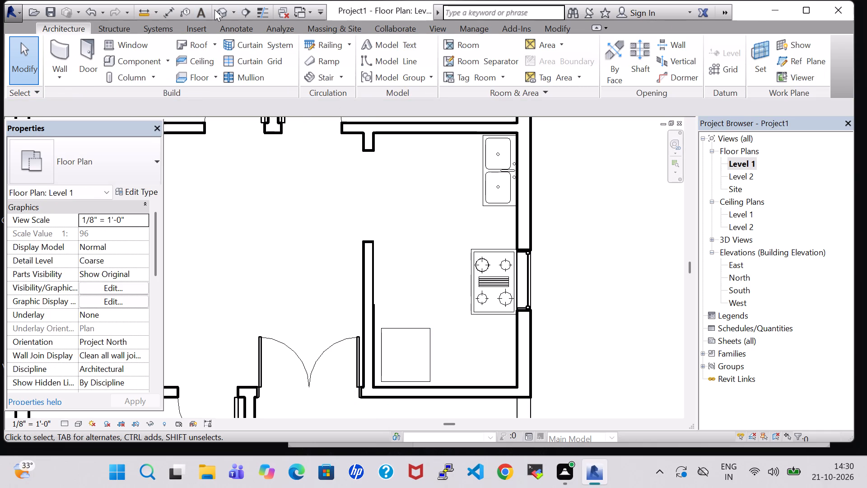
Check the refrigerator's placement and orientation beside the kitchen partition in the 3D view.
{"action": "left_click", "coordinate": [217, 10]}
{"action": "middle_click_drag", "start_coordinate": [417, 292], "coordinate": [415, 377], "text": "shift"}
{"action": "middle_click_drag", "start_coordinate": [415, 377], "coordinate": [419, 244]}
{"action": "middle_click_drag", "start_coordinate": [420, 240], "coordinate": [432, 324]}
{"action": "scroll", "coordinate": [420, 240], "scroll_direction": "up", "scroll_amount": 1, "text": "shift"}
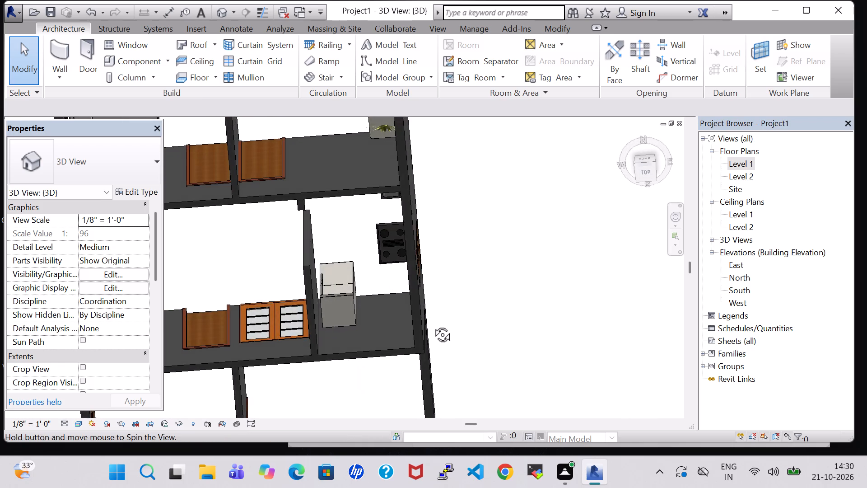
{"action": "middle_click_drag", "start_coordinate": [432, 324], "coordinate": [432, 253]}
{"action": "double_click", "coordinate": [736, 160]}
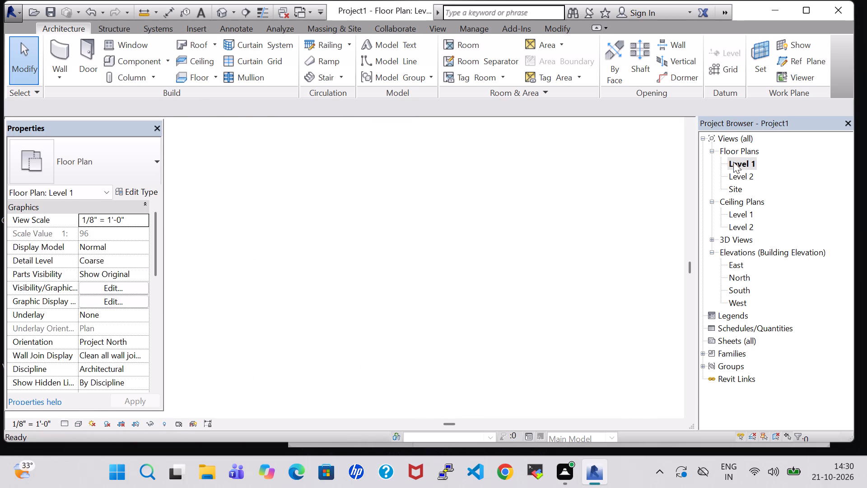
Examine the unfurnished central hall, kitchen and adjoining bedrooms from several angles in the 3D view.
{"action": "scroll", "coordinate": [541, 213], "scroll_direction": "down", "scroll_amount": 1}
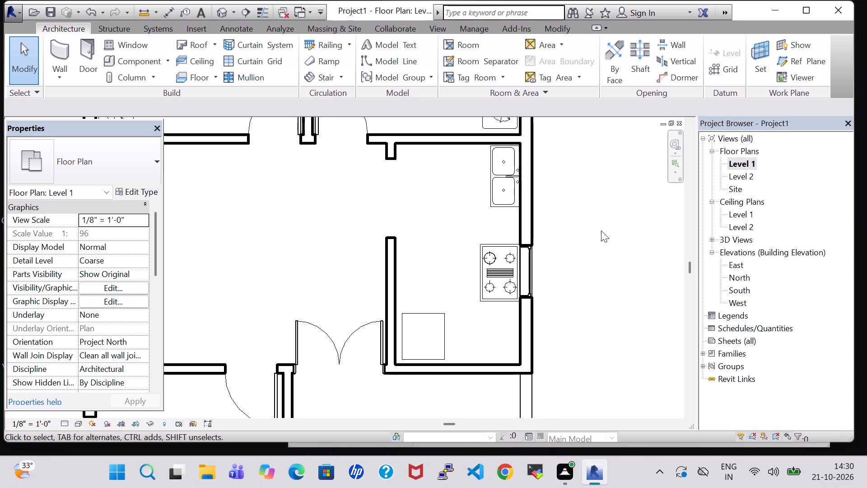
{"action": "scroll", "coordinate": [601, 230], "scroll_direction": "down", "scroll_amount": 3}
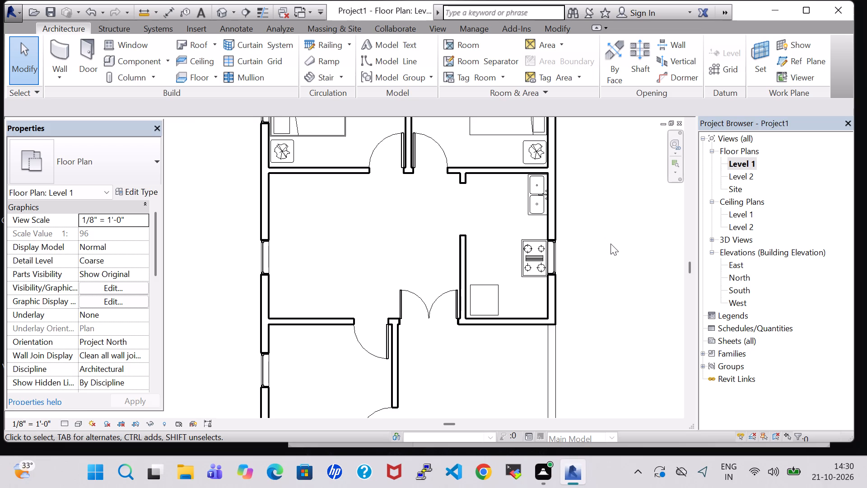
{"action": "scroll", "coordinate": [609, 249], "scroll_direction": "up", "scroll_amount": 1}
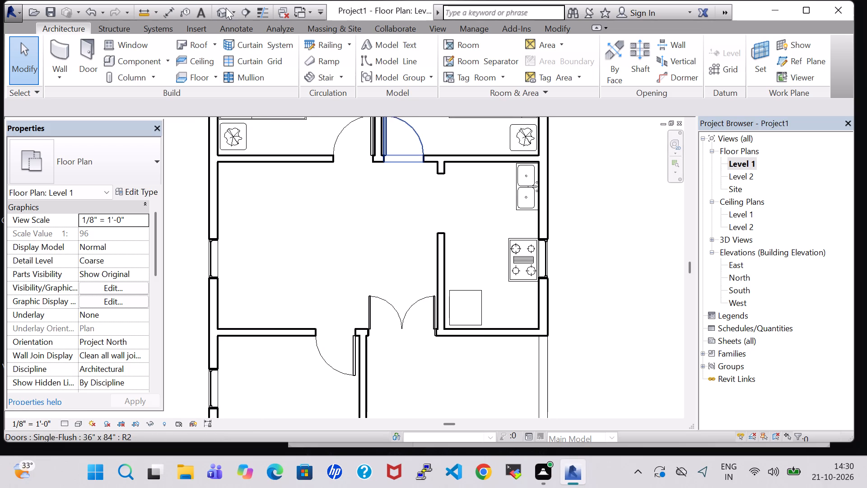
{"action": "left_click", "coordinate": [216, 8]}
{"action": "scroll", "coordinate": [450, 220], "scroll_direction": "down", "scroll_amount": 1}
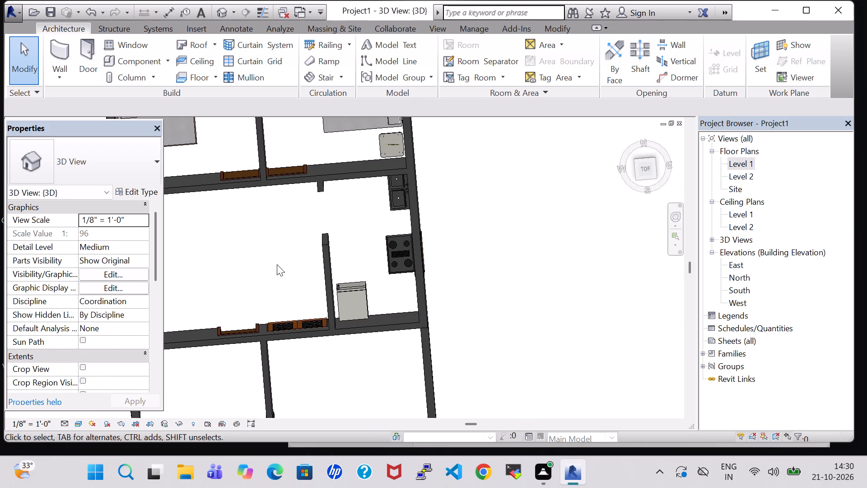
{"action": "middle_click_drag", "start_coordinate": [274, 263], "coordinate": [347, 222], "text": "shift"}
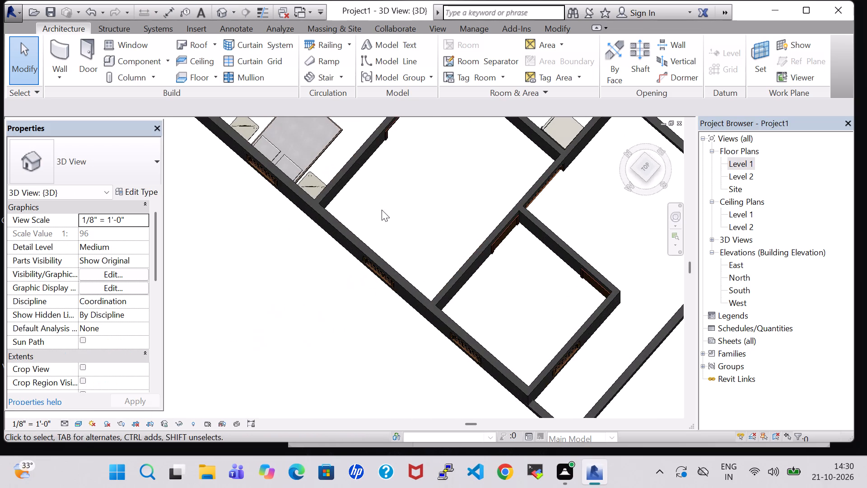
{"action": "middle_click_drag", "start_coordinate": [409, 188], "coordinate": [396, 258]}
{"action": "middle_click_drag", "start_coordinate": [377, 294], "coordinate": [373, 301]}
{"action": "middle_click_drag", "start_coordinate": [450, 272], "coordinate": [453, 213], "text": "shift"}
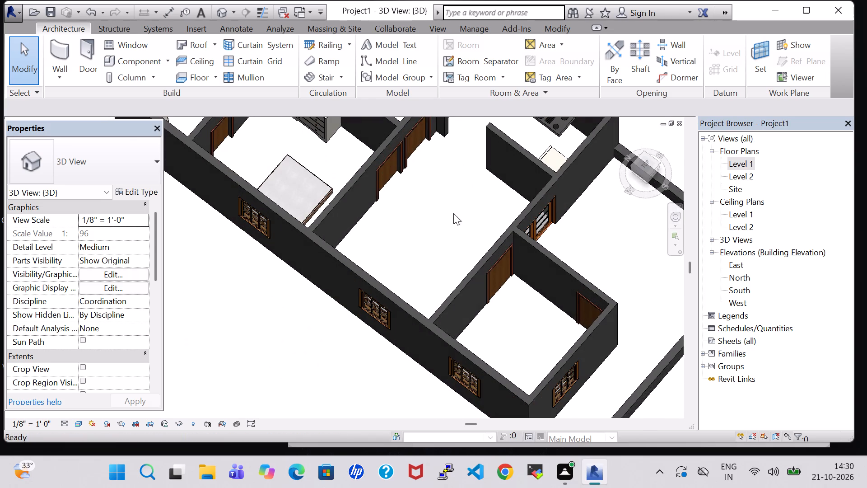
{"action": "middle_click_drag", "start_coordinate": [453, 213], "coordinate": [453, 215], "text": "shift"}
{"action": "middle_click_drag", "start_coordinate": [433, 145], "coordinate": [387, 264]}
{"action": "left_click", "coordinate": [401, 310]}
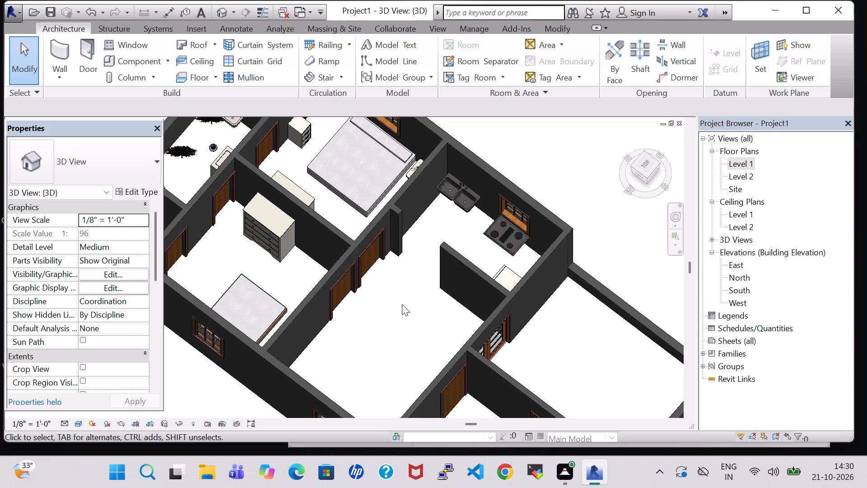
{"action": "middle_click_drag", "start_coordinate": [402, 304], "coordinate": [396, 359], "text": "shift"}
{"action": "middle_click_drag", "start_coordinate": [419, 344], "coordinate": [518, 359]}
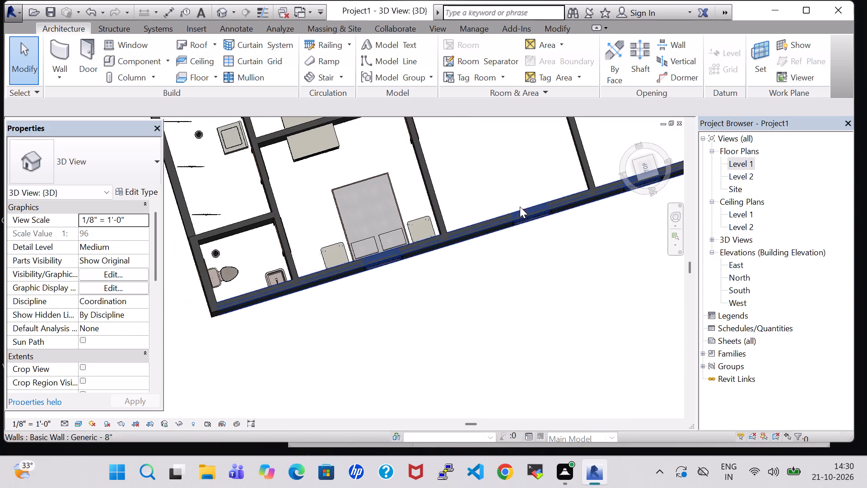
{"action": "middle_click_drag", "start_coordinate": [499, 170], "coordinate": [505, 301]}
{"action": "scroll", "coordinate": [499, 170], "scroll_direction": "up", "scroll_amount": 1}
{"action": "middle_click_drag", "start_coordinate": [468, 223], "coordinate": [483, 280]}
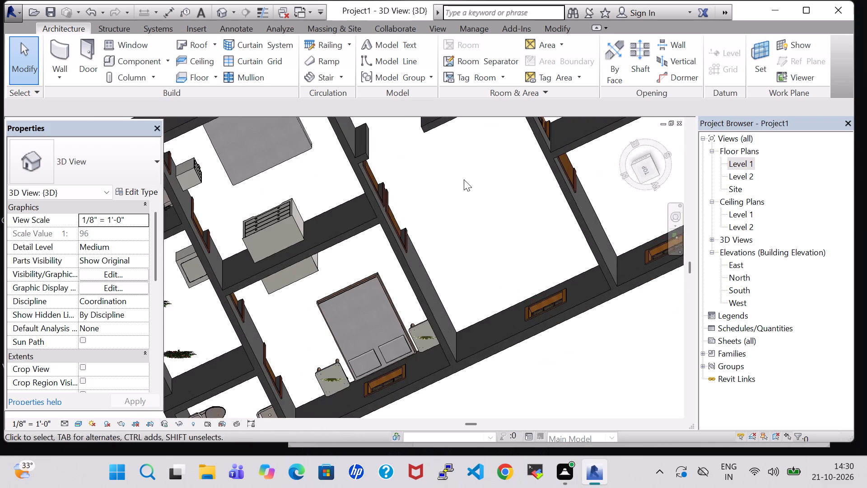
{"action": "scroll", "coordinate": [463, 178], "scroll_direction": "up", "scroll_amount": 1}
{"action": "middle_click_drag", "start_coordinate": [463, 178], "coordinate": [512, 298]}
{"action": "middle_click_drag", "start_coordinate": [507, 306], "coordinate": [524, 238]}
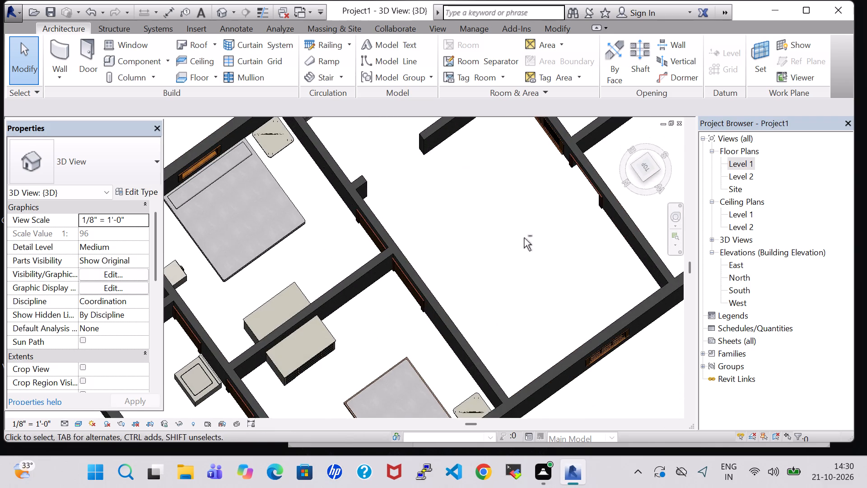
{"action": "middle_click_drag", "start_coordinate": [486, 206], "coordinate": [513, 305]}
{"action": "double_click", "coordinate": [749, 163]}
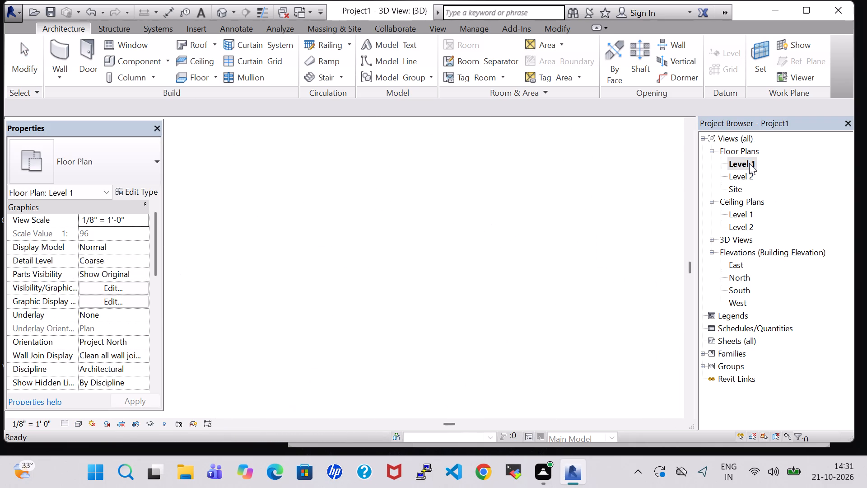
On the Level 1 plan, nudge the double kitchen sink toward the cooktop, about 9'-1" from the kitchen's lower wall.
{"action": "scroll", "coordinate": [613, 211], "scroll_direction": "down", "scroll_amount": 2}
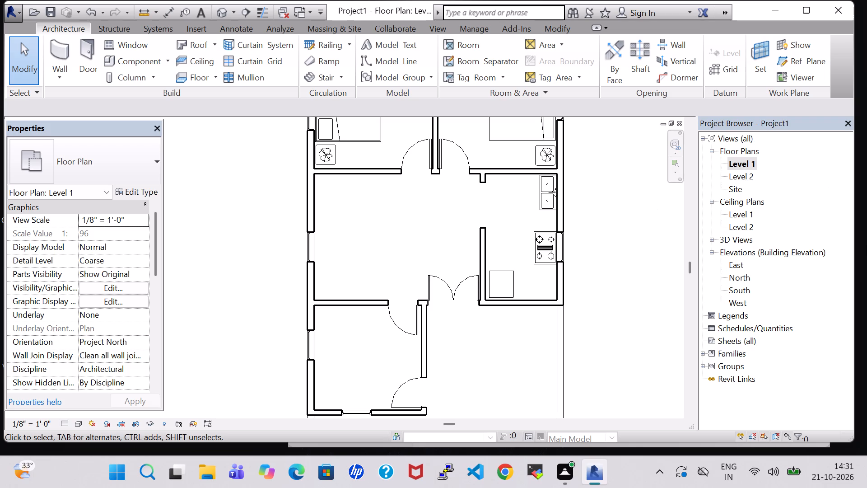
{"action": "scroll", "coordinate": [553, 165], "scroll_direction": "down", "scroll_amount": 4}
{"action": "middle_click_drag", "start_coordinate": [590, 167], "coordinate": [596, 307]}
{"action": "scroll", "coordinate": [629, 307], "scroll_direction": "up", "scroll_amount": 2}
{"action": "middle_click_drag", "start_coordinate": [630, 303], "coordinate": [550, 275]}
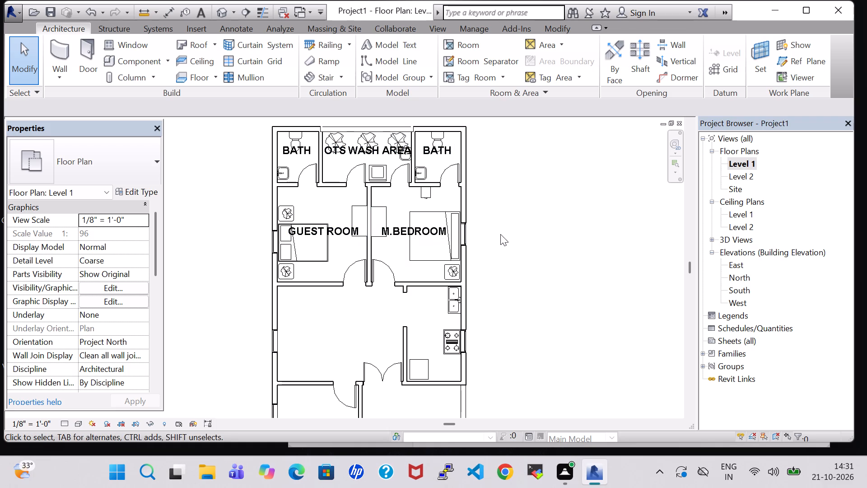
{"action": "middle_click_drag", "start_coordinate": [500, 234], "coordinate": [499, 169]}
{"action": "middle_click", "coordinate": [499, 169]}
{"action": "middle_click", "coordinate": [499, 169]}
{"action": "middle_click", "coordinate": [499, 169]}
{"action": "scroll", "coordinate": [503, 173], "scroll_direction": "up", "scroll_amount": 6}
{"action": "middle_click_drag", "start_coordinate": [322, 280], "coordinate": [541, 253]}
{"action": "scroll", "coordinate": [542, 253], "scroll_direction": "up", "scroll_amount": 5}
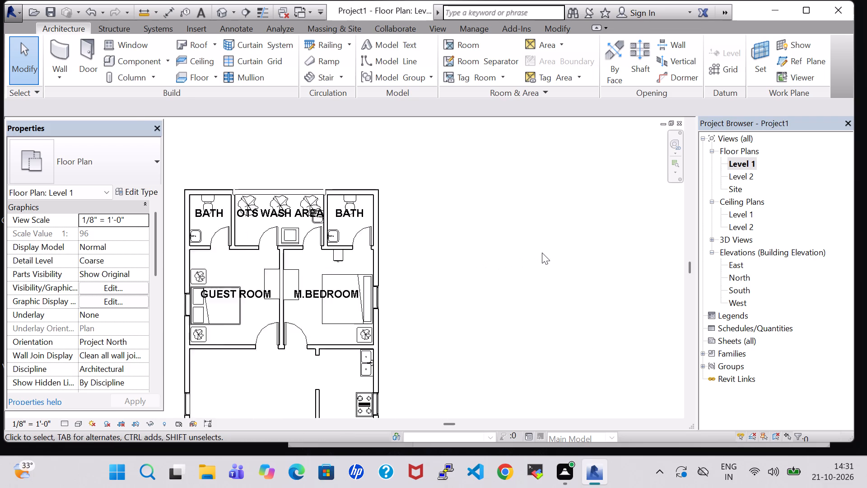
{"action": "middle_click_drag", "start_coordinate": [467, 367], "coordinate": [475, 217]}
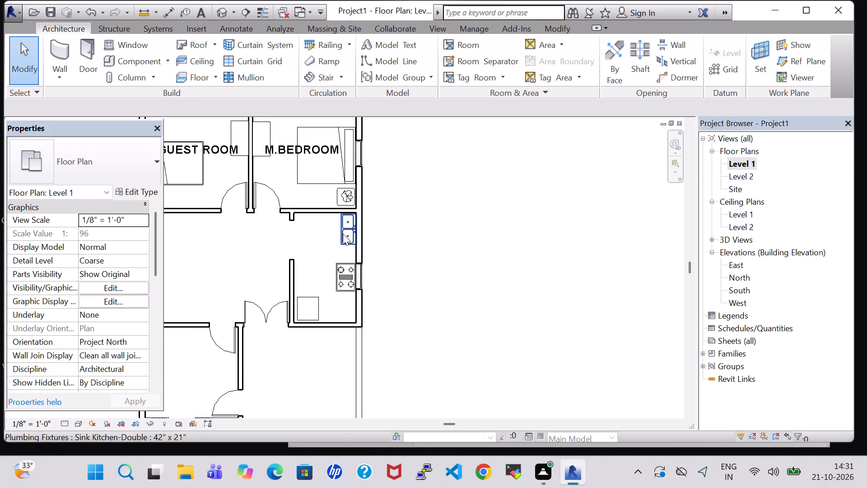
{"action": "left_click", "coordinate": [343, 234]}
{"action": "key", "text": "Down"}
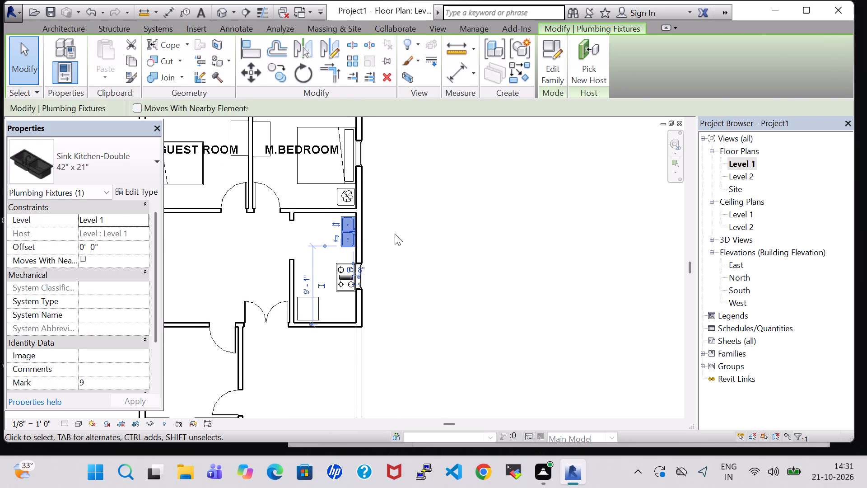
{"action": "left_click", "coordinate": [395, 235]}
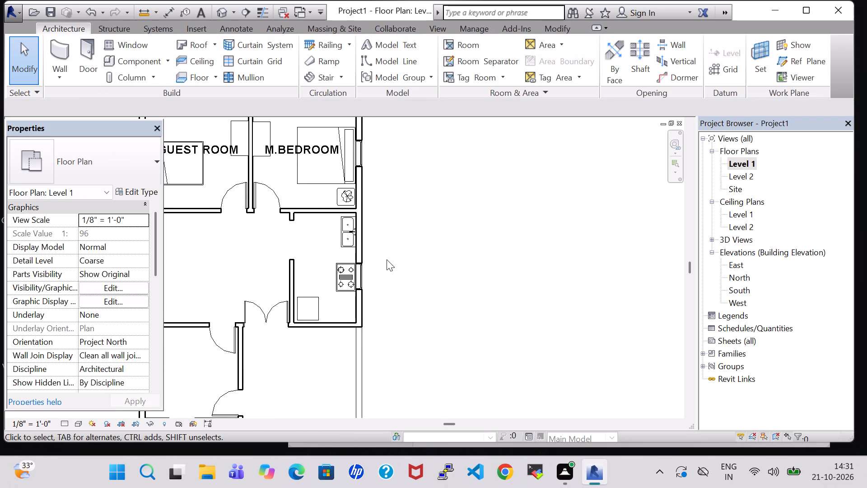
Place a tagged room in the kitchen and name it KITCHEN.
{"action": "scroll", "coordinate": [375, 283], "scroll_direction": "up", "scroll_amount": 1}
{"action": "left_click", "coordinate": [463, 38]}
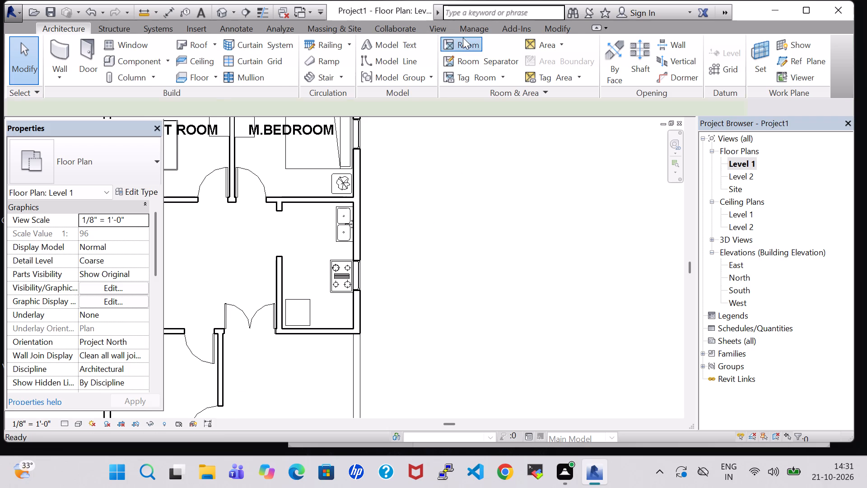
{"action": "left_click", "coordinate": [315, 267]}
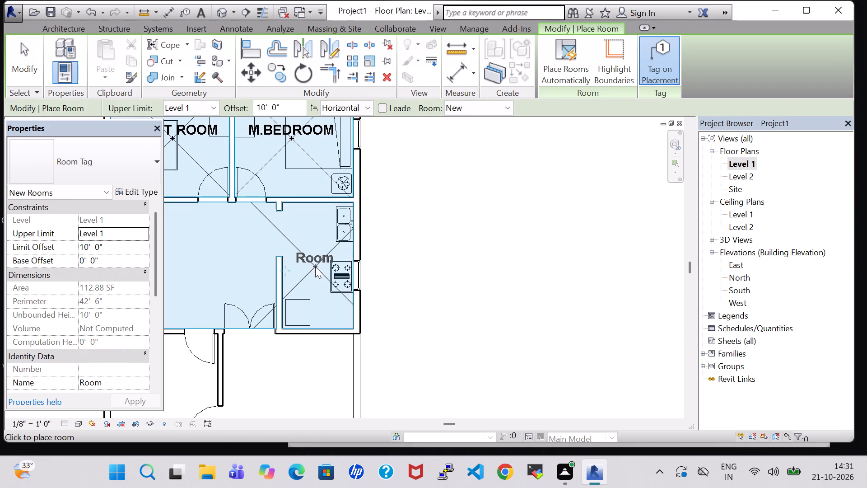
{"action": "key", "text": "Escape"}
{"action": "key", "text": "Escape"}
{"action": "double_click", "coordinate": [312, 259]}
{"action": "key", "text": "BackSpace"}
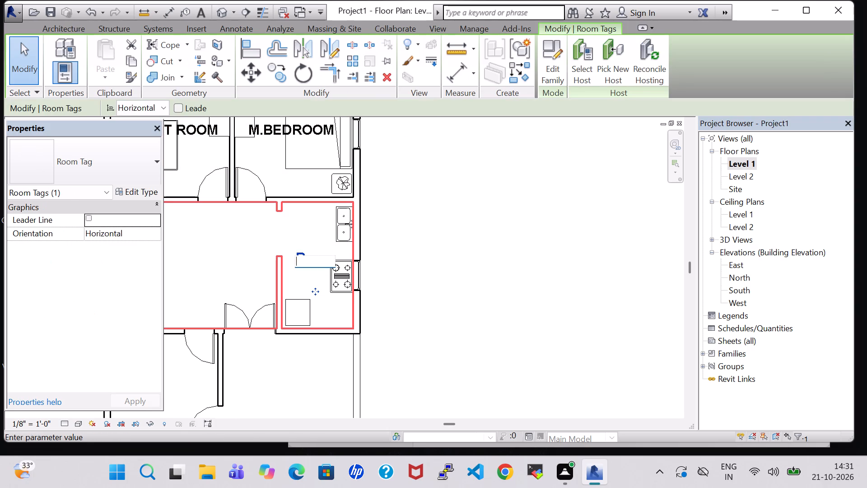
{"action": "type", "text": "KITCHEN"}
{"action": "key", "text": "Return"}
Nudge the KITCHEN tag slightly toward the cooktop's exterior wall.
{"action": "key", "text": "Right"}
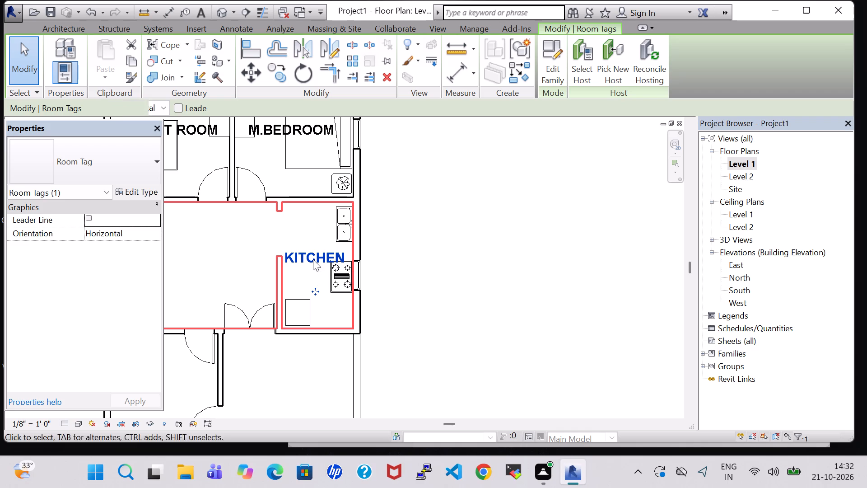
{"action": "left_click", "coordinate": [473, 259]}
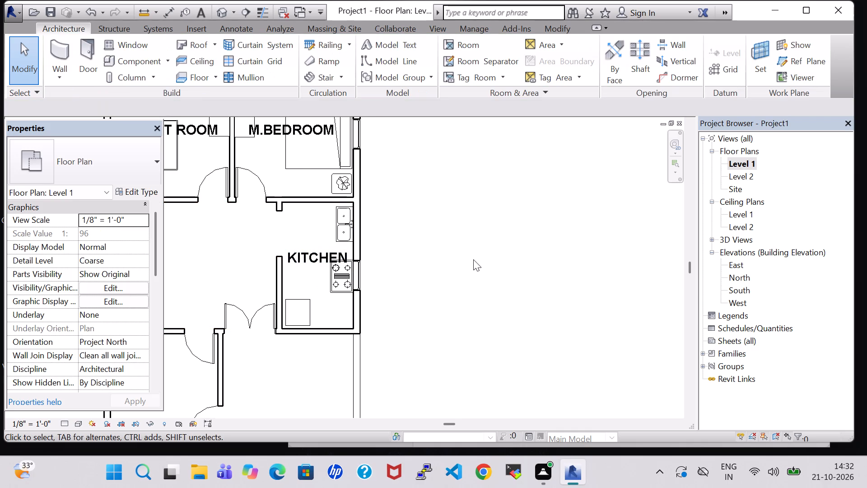
Load the Table-Dining Round w Chairs family and place the 36" Diameter set in the hall, about 5'-9" below the bedroom wall.
{"action": "scroll", "coordinate": [473, 259], "scroll_direction": "down", "scroll_amount": 1}
{"action": "middle_click_drag", "start_coordinate": [473, 259], "coordinate": [508, 262]}
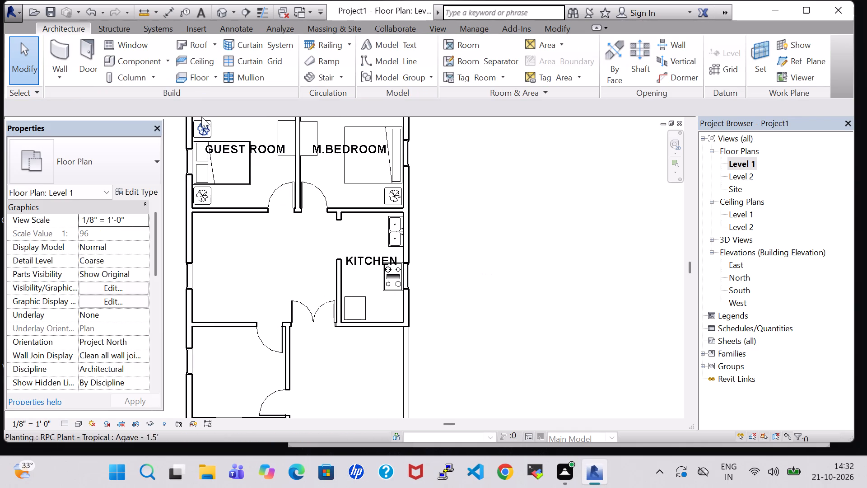
{"action": "left_click", "coordinate": [134, 63]}
{"action": "left_click", "coordinate": [560, 53]}
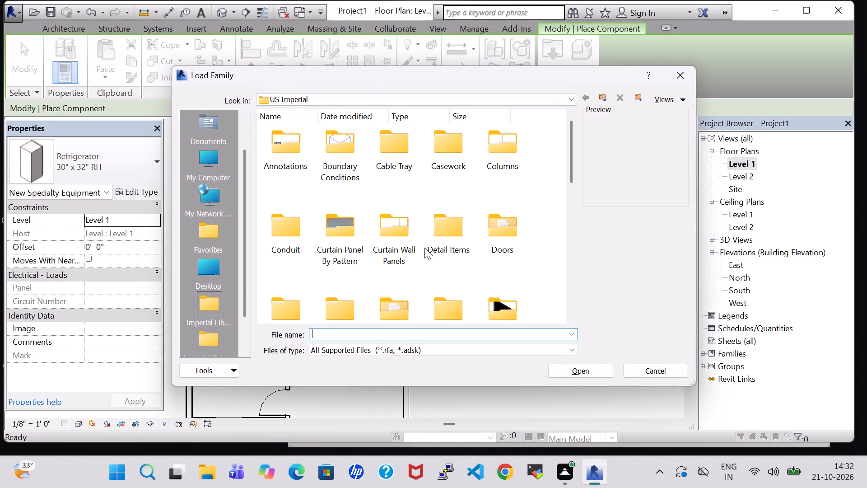
{"action": "double_click", "coordinate": [499, 310]}
{"action": "double_click", "coordinate": [435, 137]}
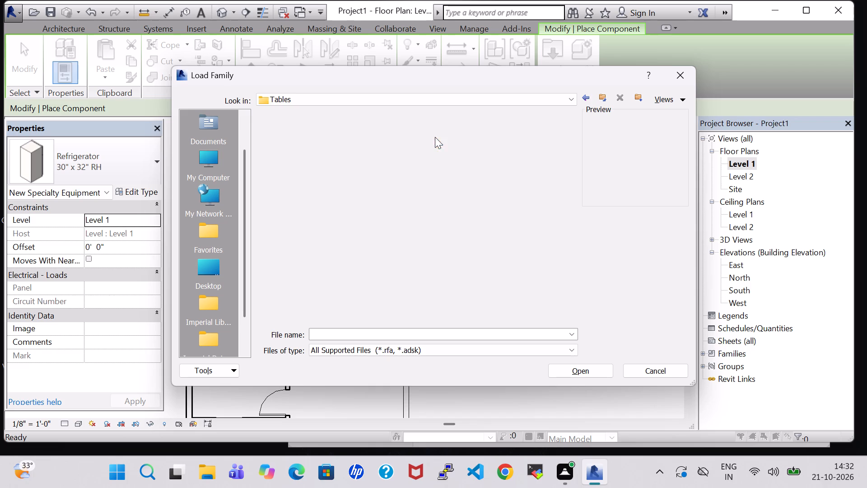
{"action": "left_click", "coordinate": [438, 156]}
{"action": "left_click", "coordinate": [593, 369]}
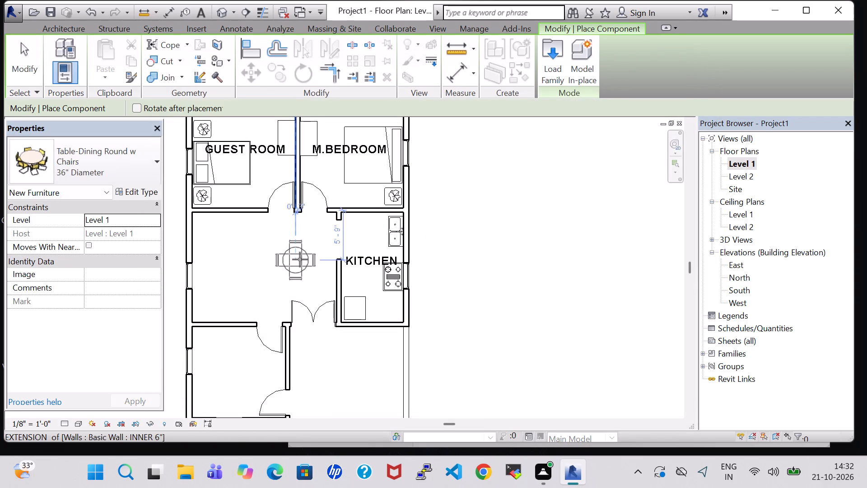
{"action": "left_click", "coordinate": [300, 258]}
{"action": "key", "text": "Escape"}
{"action": "key", "text": "Escape"}
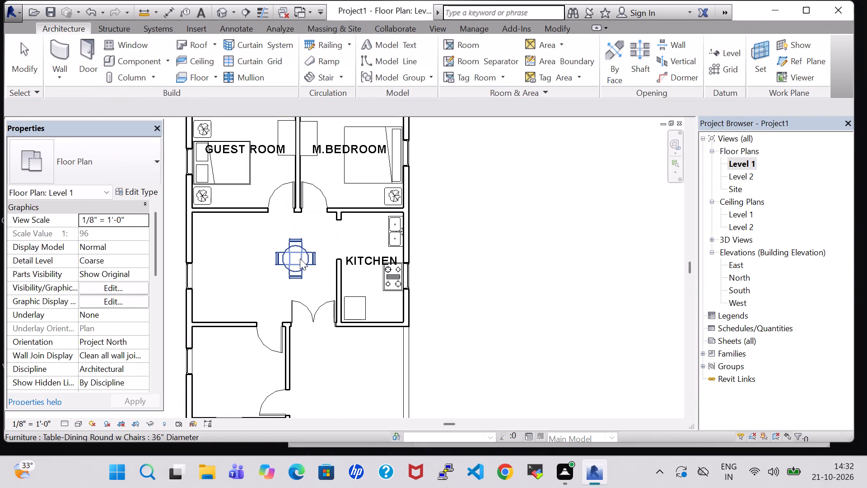
Load the Sofa-Corbu family and place it lengthwise along the hall's windowed exterior wall, about 4'-0" below the bedroom wall.
{"action": "scroll", "coordinate": [300, 258], "scroll_direction": "down", "scroll_amount": 2}
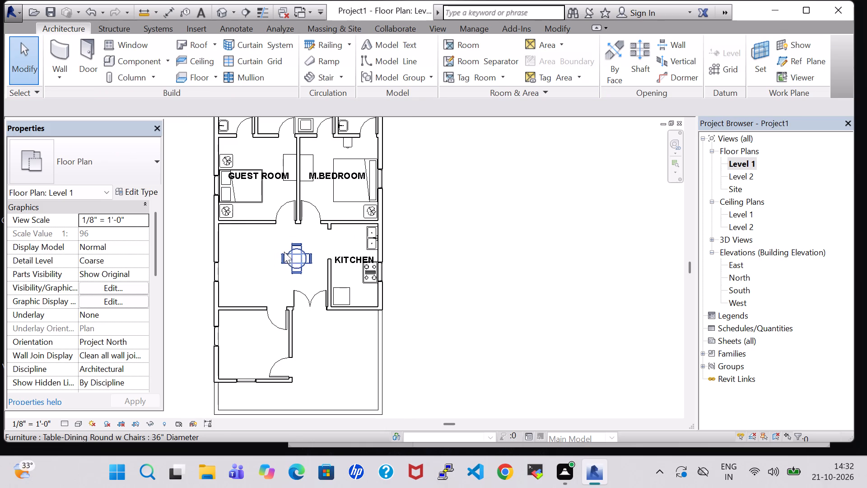
{"action": "left_click", "coordinate": [142, 66]}
{"action": "left_click", "coordinate": [551, 55]}
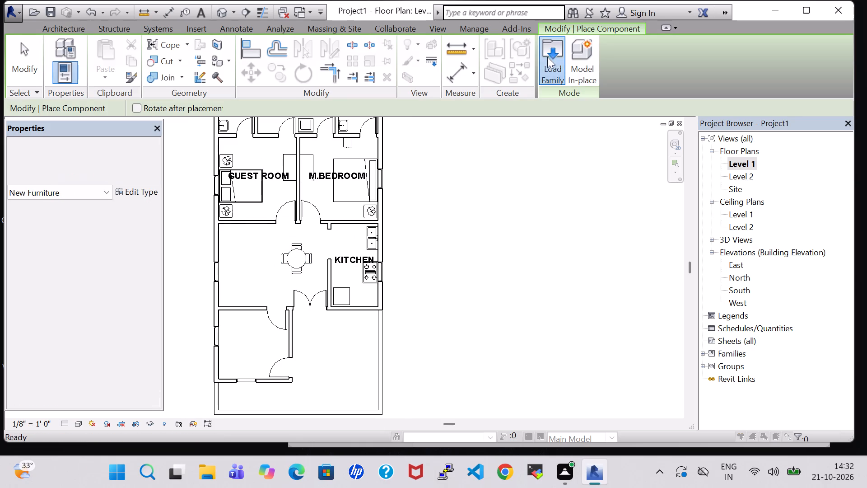
{"action": "double_click", "coordinate": [509, 311]}
{"action": "double_click", "coordinate": [355, 153]}
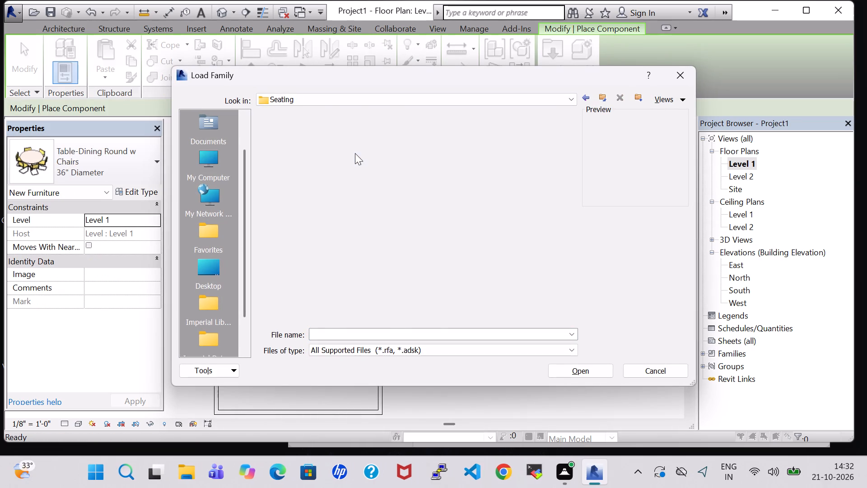
{"action": "left_click", "coordinate": [400, 301]}
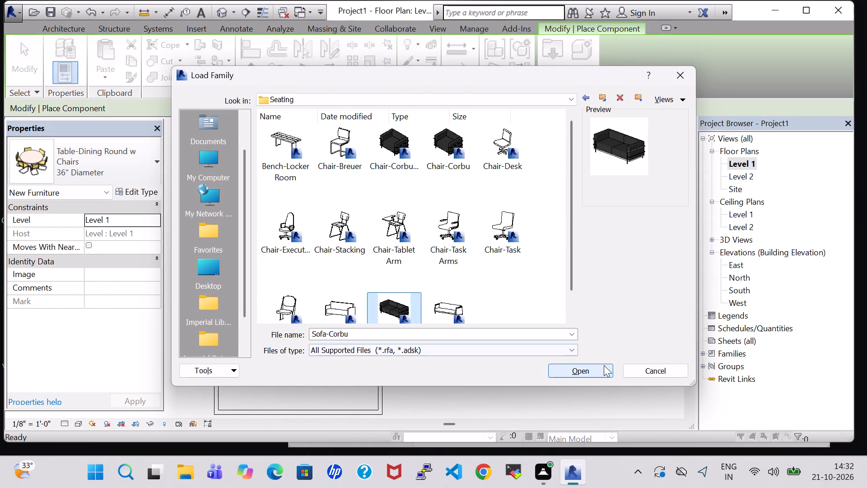
{"action": "left_click", "coordinate": [607, 370]}
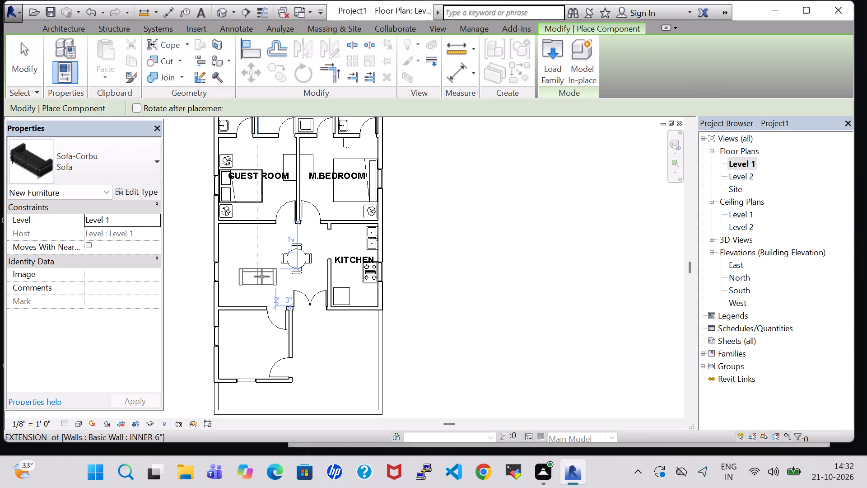
{"action": "key", "text": "space"}
{"action": "scroll", "coordinate": [262, 277], "scroll_direction": "up", "scroll_amount": 4}
{"action": "middle_click_drag", "start_coordinate": [218, 277], "coordinate": [315, 313]}
{"action": "scroll", "coordinate": [315, 313], "scroll_direction": "up", "scroll_amount": 1}
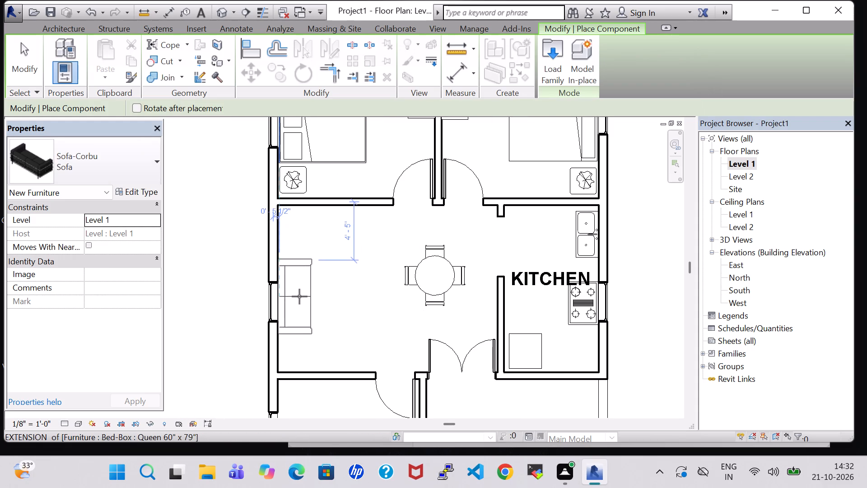
{"action": "scroll", "coordinate": [299, 296], "scroll_direction": "up", "scroll_amount": 3}
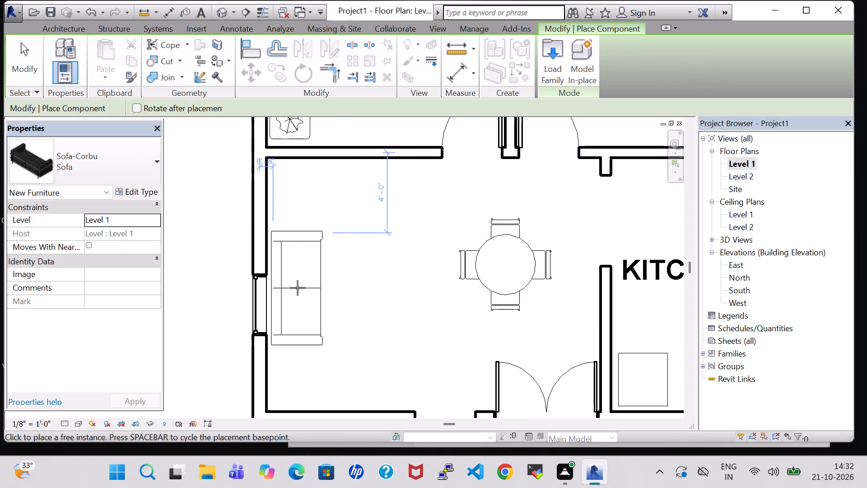
{"action": "left_click", "coordinate": [298, 288]}
{"action": "key", "text": "Escape"}
{"action": "key", "text": "Escape"}
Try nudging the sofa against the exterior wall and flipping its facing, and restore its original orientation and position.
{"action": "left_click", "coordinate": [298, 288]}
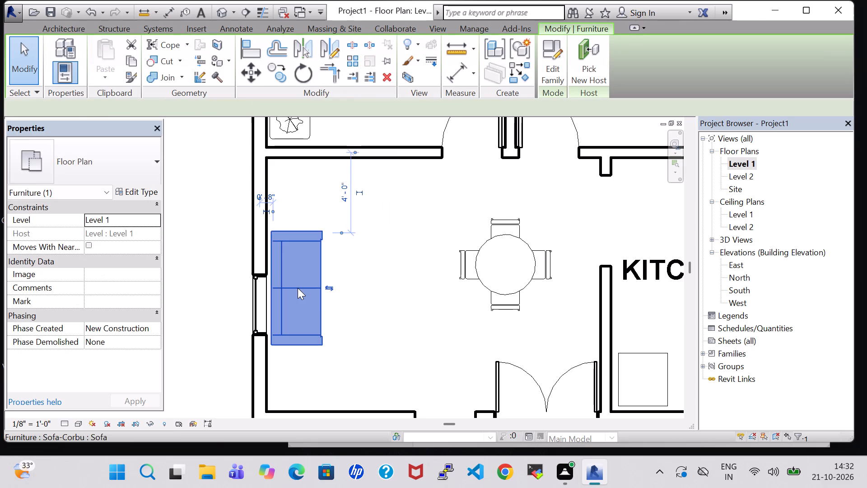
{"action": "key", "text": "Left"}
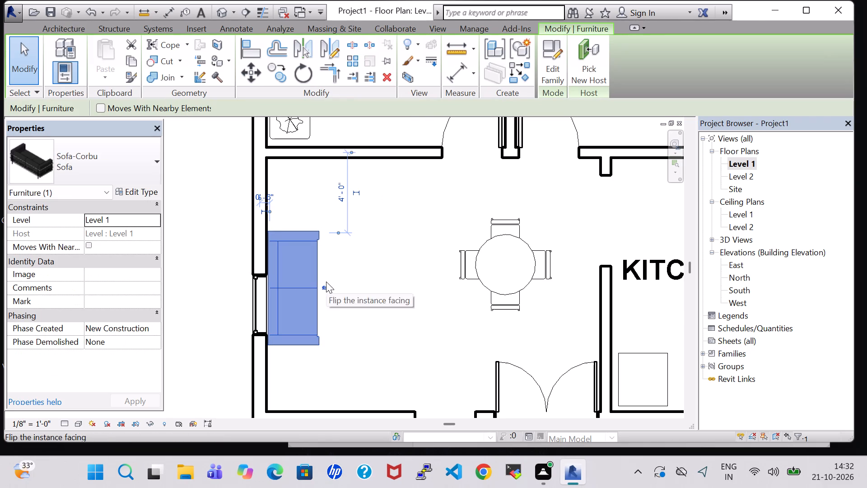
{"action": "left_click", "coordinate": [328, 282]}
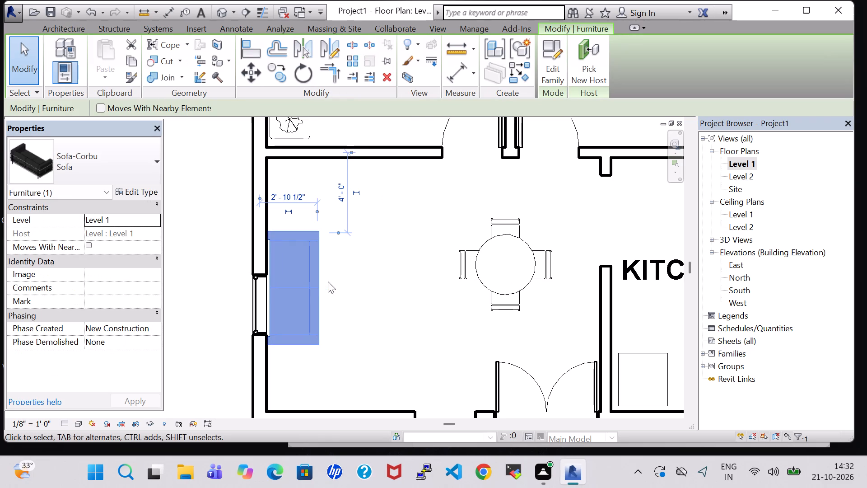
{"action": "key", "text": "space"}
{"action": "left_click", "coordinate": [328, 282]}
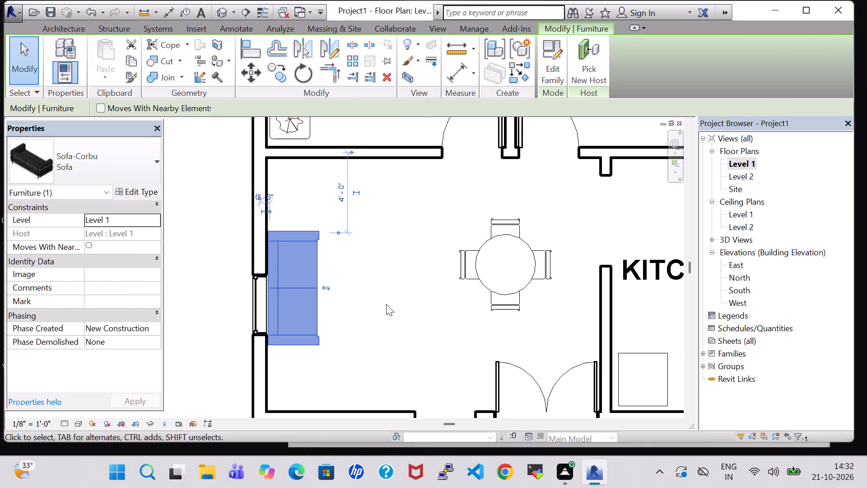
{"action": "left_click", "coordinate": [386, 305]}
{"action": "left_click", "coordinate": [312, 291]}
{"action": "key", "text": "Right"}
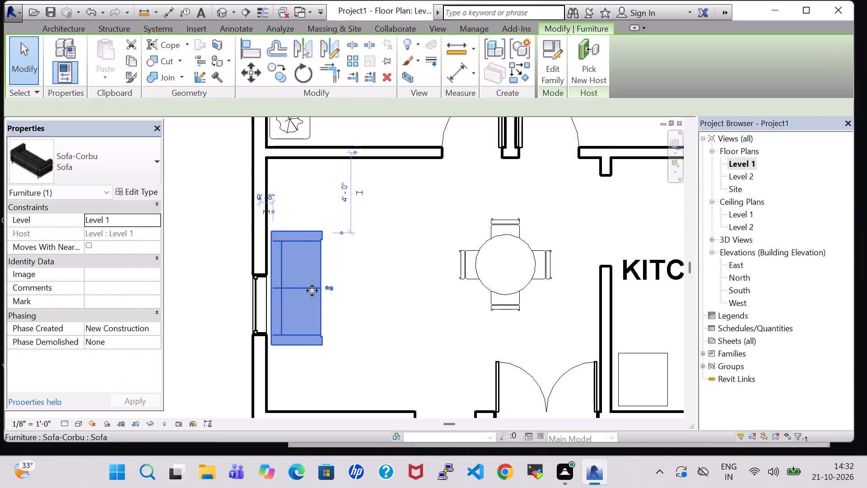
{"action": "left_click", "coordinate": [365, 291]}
Nudge the sofa one increment toward the guest room wall.
{"action": "scroll", "coordinate": [365, 291], "scroll_direction": "down", "scroll_amount": 2}
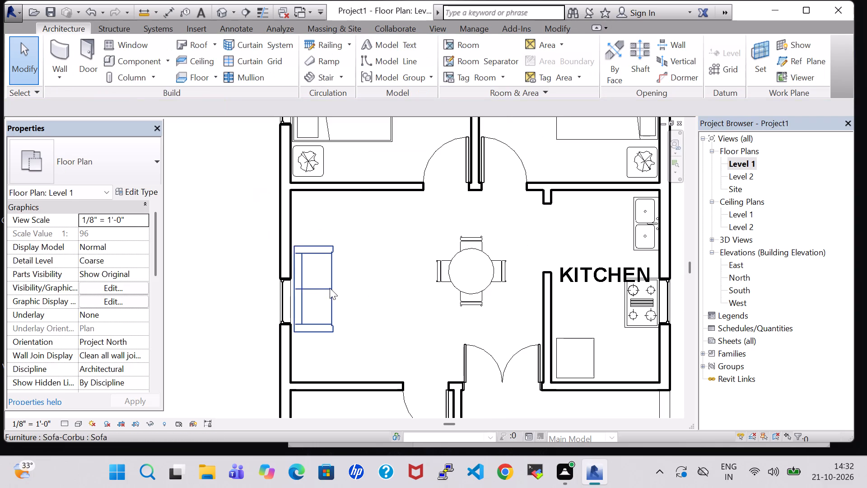
{"action": "left_click", "coordinate": [327, 288]}
{"action": "key", "text": "Up"}
{"action": "left_click", "coordinate": [370, 293]}
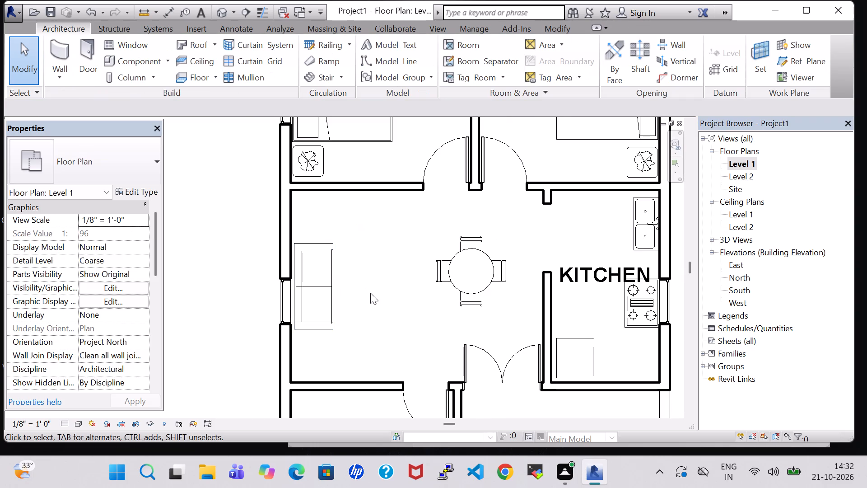
Load the Chair-Corbu family and place it facing into the hall near its lower wall, about 3'-7" from the exterior wall.
{"action": "scroll", "coordinate": [373, 300], "scroll_direction": "down", "scroll_amount": 1}
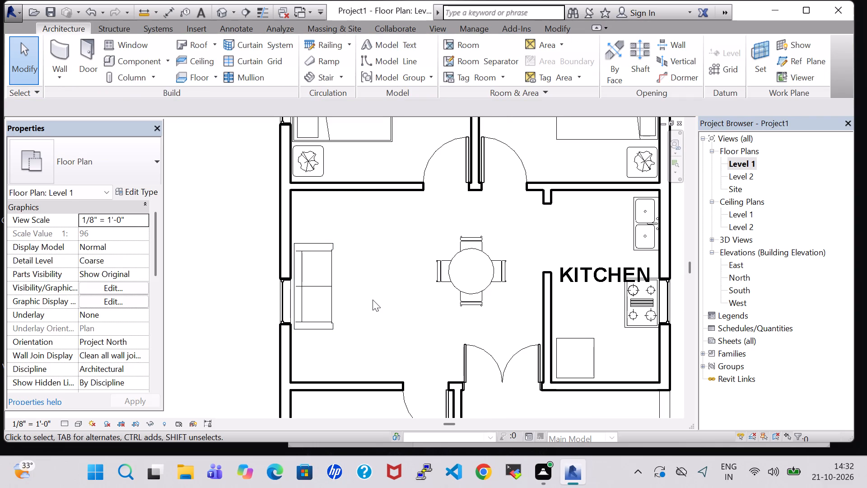
{"action": "left_click", "coordinate": [137, 66]}
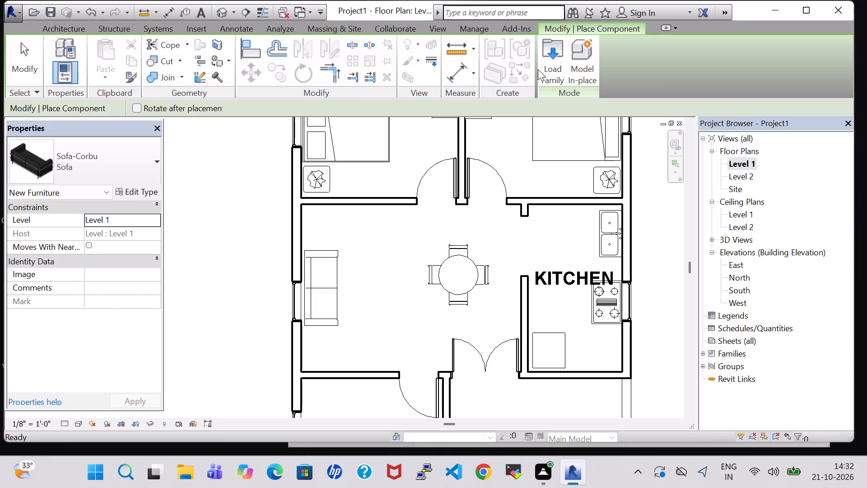
{"action": "left_click", "coordinate": [545, 69]}
{"action": "double_click", "coordinate": [503, 301]}
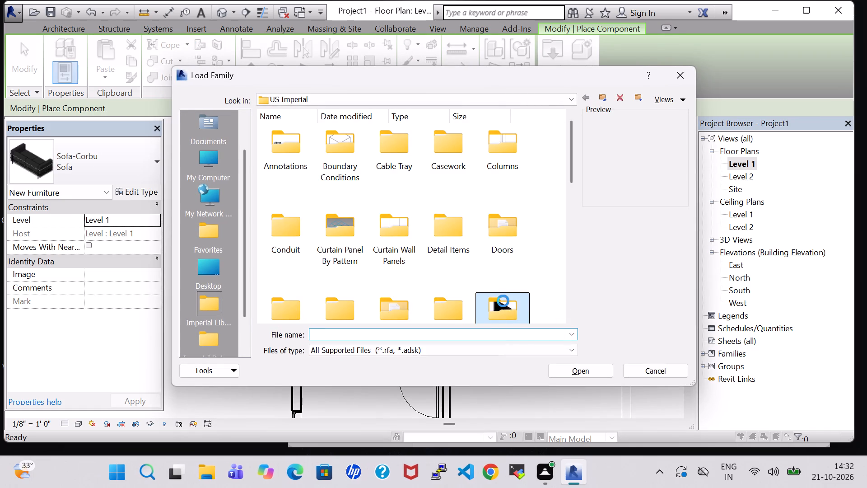
{"action": "double_click", "coordinate": [361, 146]}
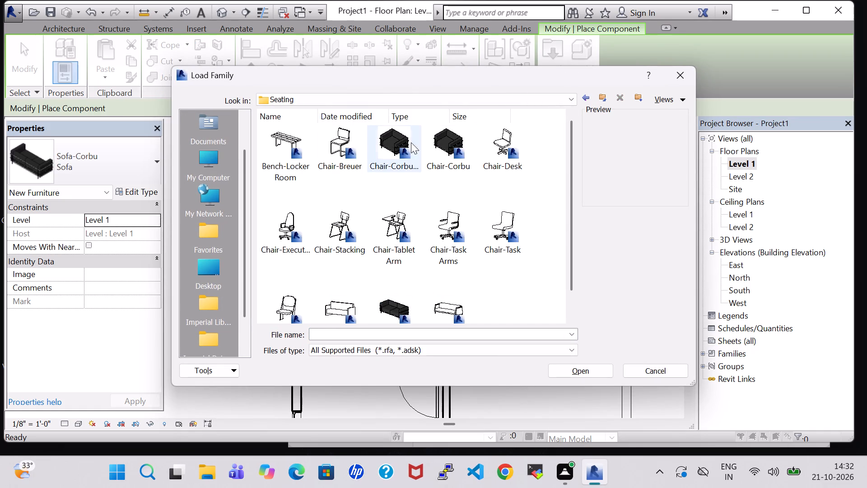
{"action": "left_click", "coordinate": [455, 140]}
{"action": "left_click", "coordinate": [567, 367]}
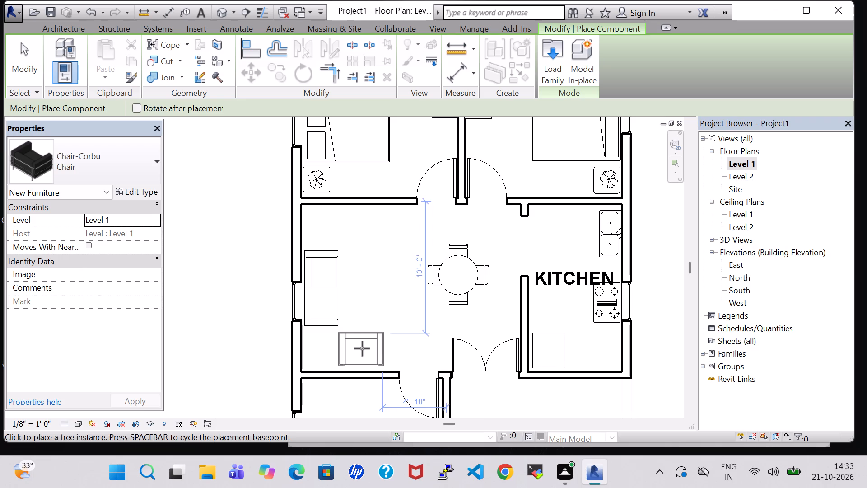
{"action": "key", "text": "space"}
{"action": "key", "text": "space"}
{"action": "scroll", "coordinate": [363, 348], "scroll_direction": "up", "scroll_amount": 2}
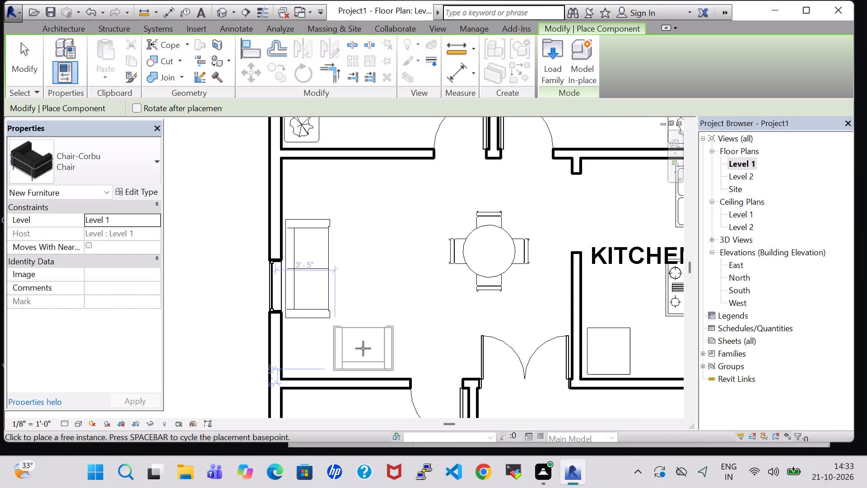
{"action": "left_click", "coordinate": [366, 352]}
{"action": "key", "text": "Escape"}
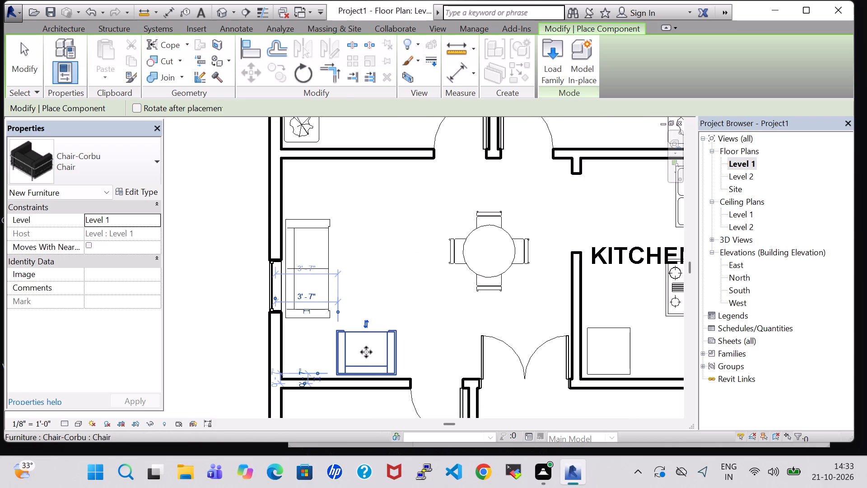
{"action": "key", "text": "Escape"}
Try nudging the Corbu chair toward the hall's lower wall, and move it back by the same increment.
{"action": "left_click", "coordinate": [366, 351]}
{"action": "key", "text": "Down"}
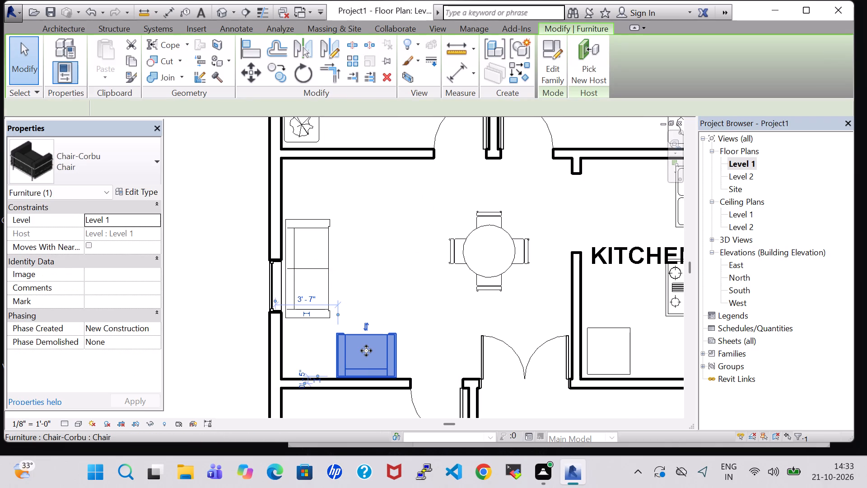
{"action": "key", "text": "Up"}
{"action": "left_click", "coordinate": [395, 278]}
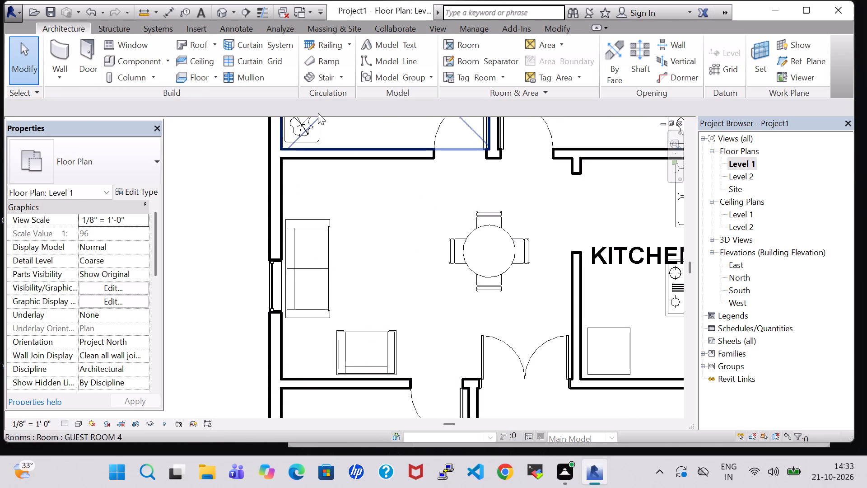
Place another Tropical Agave - 1.5' plant like the guest room's beside the Corbu chair, about 11'-5" below the bedroom wall.
{"action": "left_click", "coordinate": [317, 129]}
{"action": "scroll", "coordinate": [317, 129], "scroll_direction": "up", "scroll_amount": 1}
{"action": "right_click", "coordinate": [317, 129]}
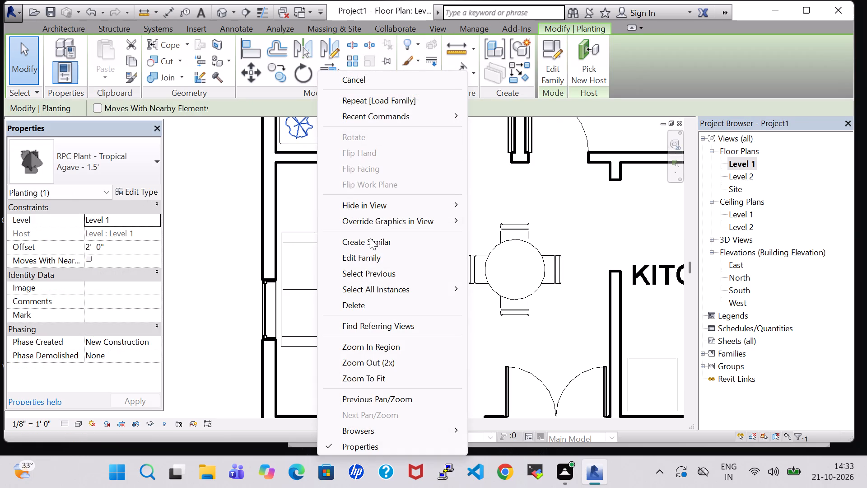
{"action": "left_click", "coordinate": [370, 242]}
{"action": "left_click", "coordinate": [323, 386]}
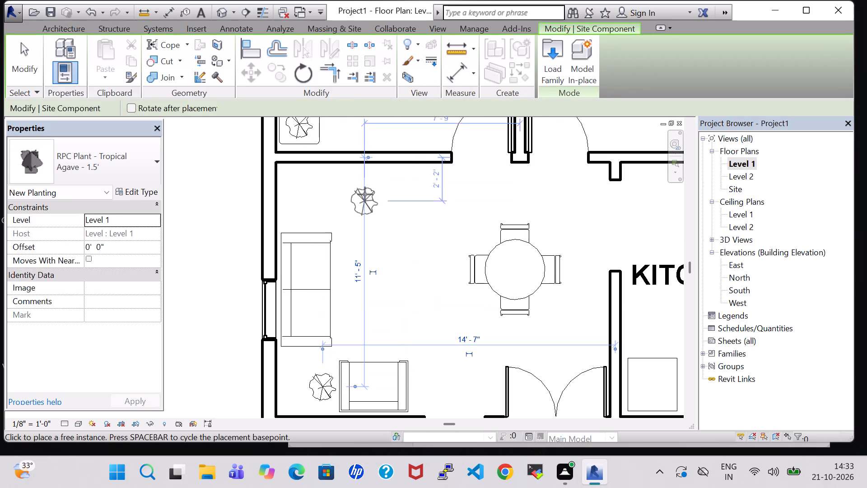
{"action": "key", "text": "Escape"}
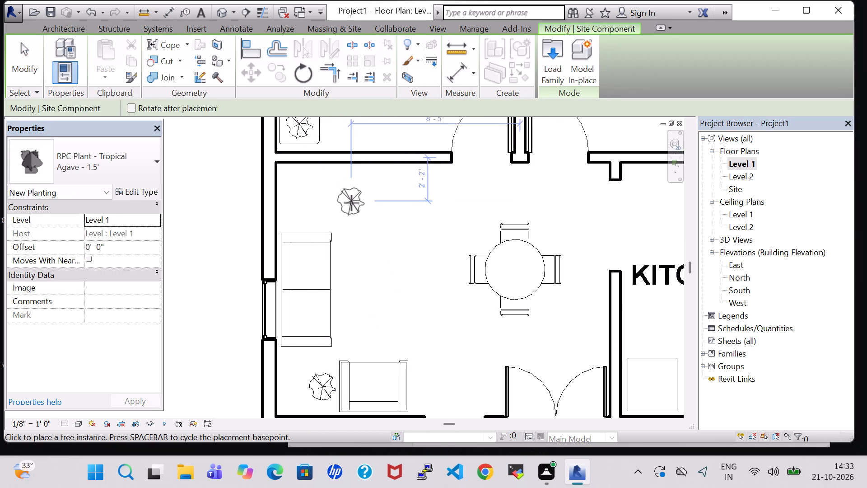
{"action": "key", "text": "Escape"}
Place another 24" x 24" Table-End like the guest room's in the hall corner between the sofa and the Corbu chair.
{"action": "left_click", "coordinate": [322, 134]}
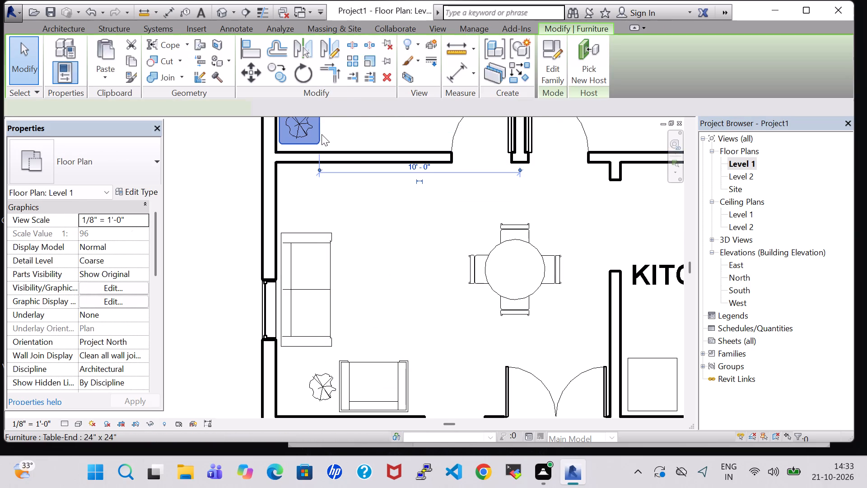
{"action": "right_click", "coordinate": [322, 134]}
{"action": "left_click", "coordinate": [396, 237]}
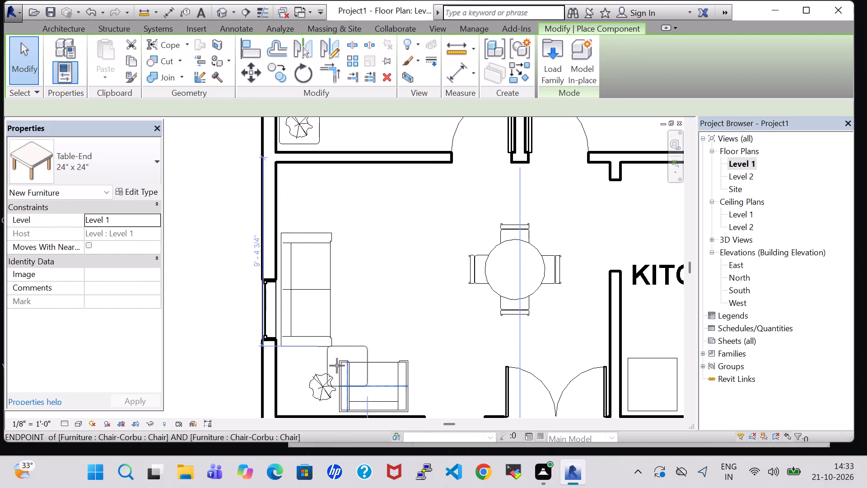
{"action": "left_click", "coordinate": [305, 384]}
{"action": "key", "text": "Escape"}
{"action": "key", "text": "Escape"}
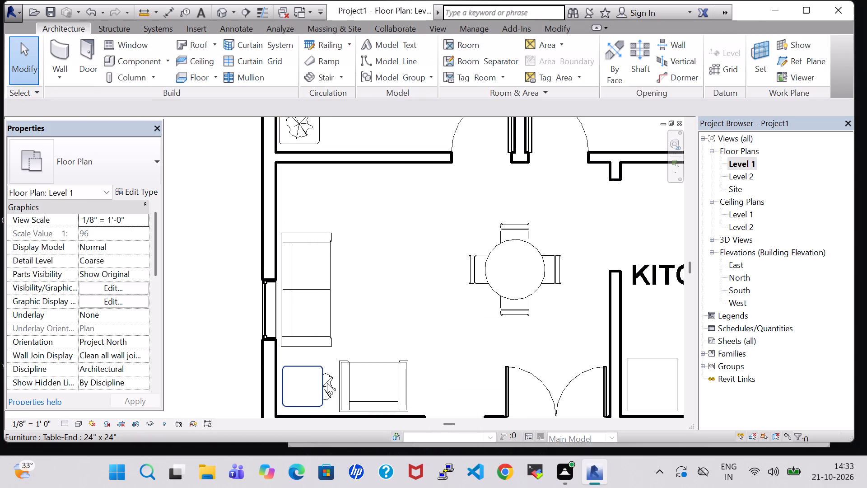
Set the offset of the agave plant beside the hall's end table to 2' 0".
{"action": "left_click", "coordinate": [331, 389]}
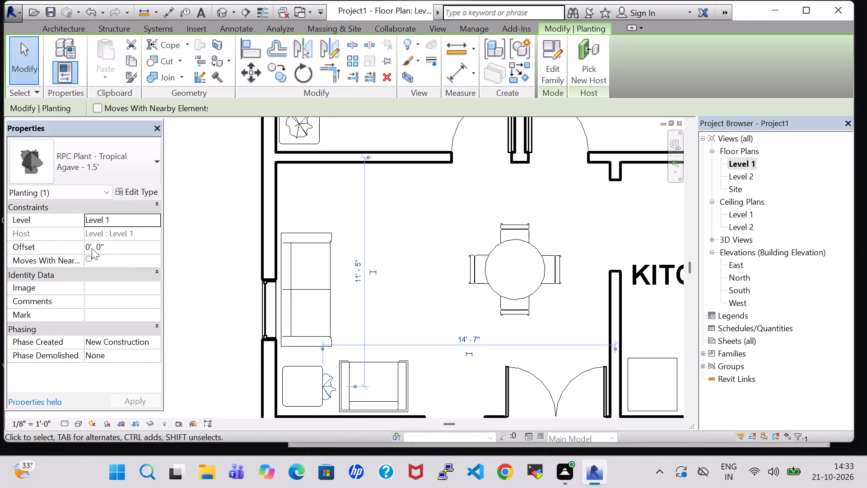
{"action": "left_click", "coordinate": [92, 248]}
{"action": "left_click", "coordinate": [92, 248]}
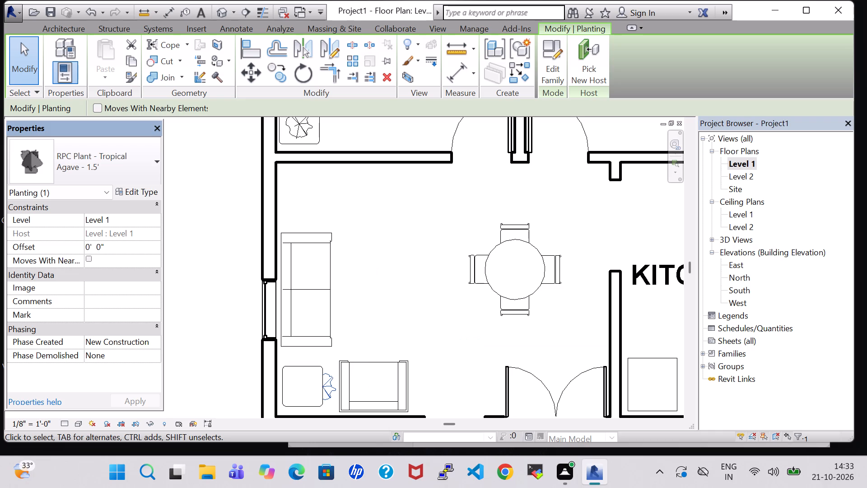
{"action": "left_click", "coordinate": [90, 248]}
{"action": "key", "text": "BackSpace"}
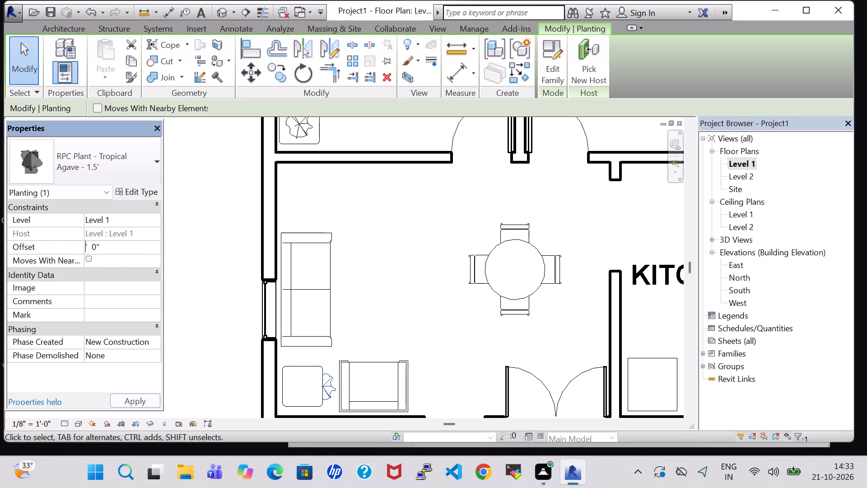
{"action": "key", "text": "2"}
{"action": "left_click", "coordinate": [146, 399]}
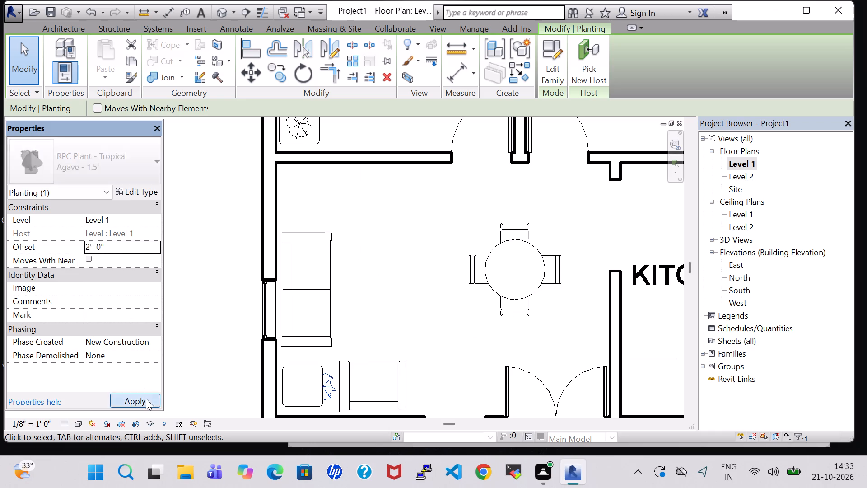
Nudge the agave plant toward the exterior wall until it sits centred on the hall's end table.
{"action": "key", "text": "Left"}
{"action": "key", "text": "Left"}
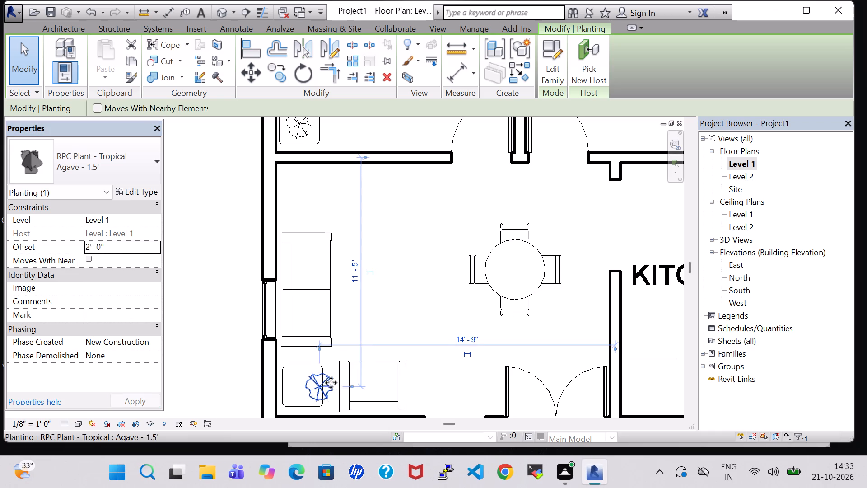
{"action": "key", "text": "Left"}
{"action": "key", "text": "Left"}
{"action": "key", "text": "Left"}
{"action": "left_click", "coordinate": [412, 223]}
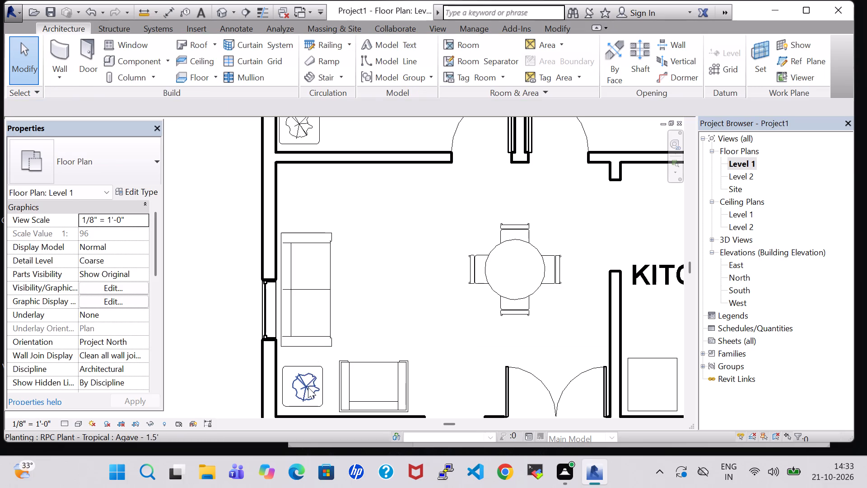
Nudge the hall's end table about 8" away from the front wall, toward the sofa.
{"action": "left_click", "coordinate": [307, 365]}
{"action": "left_click", "coordinate": [129, 192]}
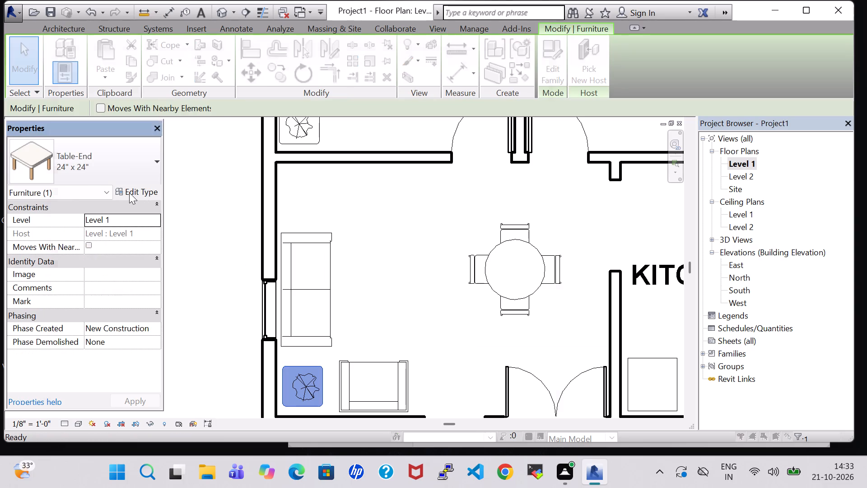
{"action": "left_click", "coordinate": [543, 56]}
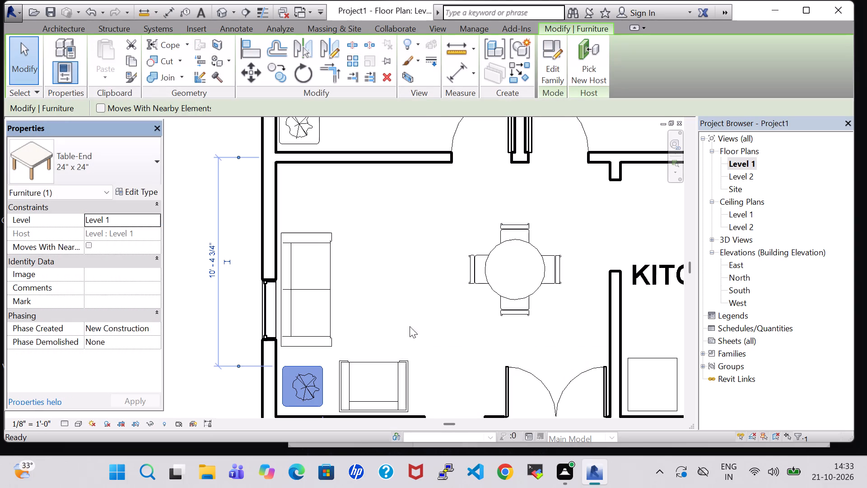
{"action": "key", "text": "Up"}
{"action": "key", "text": "Up"}
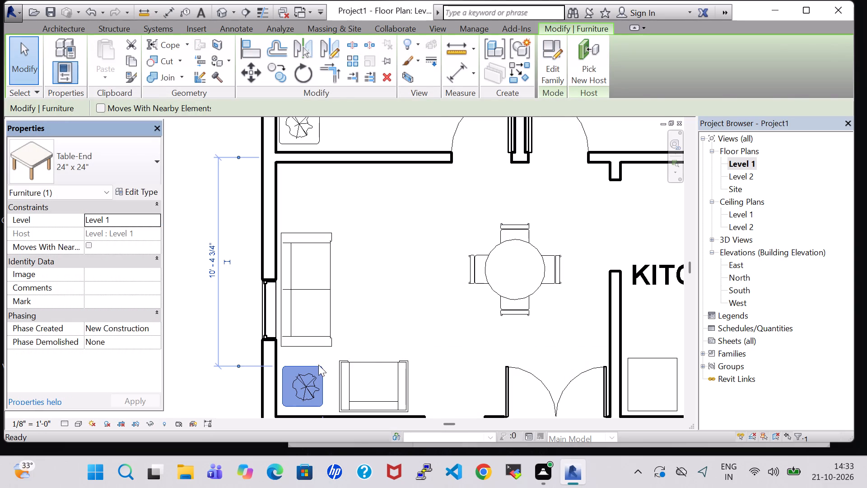
{"action": "left_click", "coordinate": [414, 318]}
{"action": "left_click", "coordinate": [320, 363]}
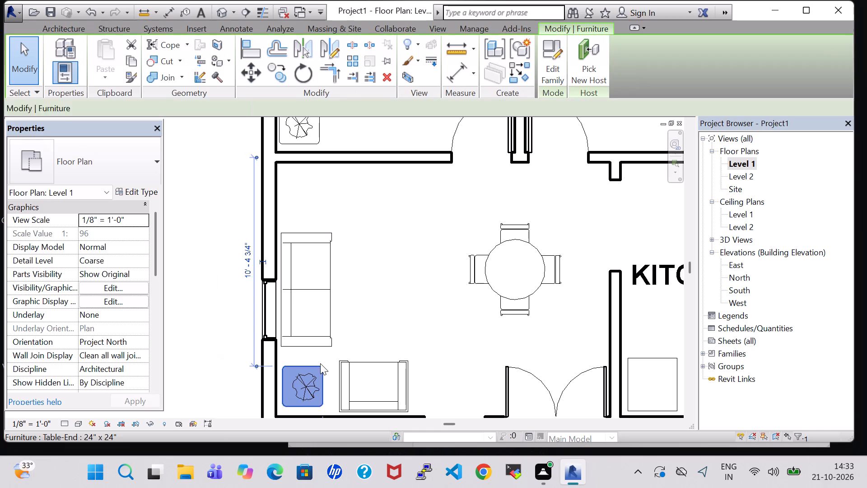
{"action": "key", "text": "Up"}
{"action": "key", "text": "Up"}
{"action": "key", "text": "Up"}
{"action": "key", "text": "Up"}
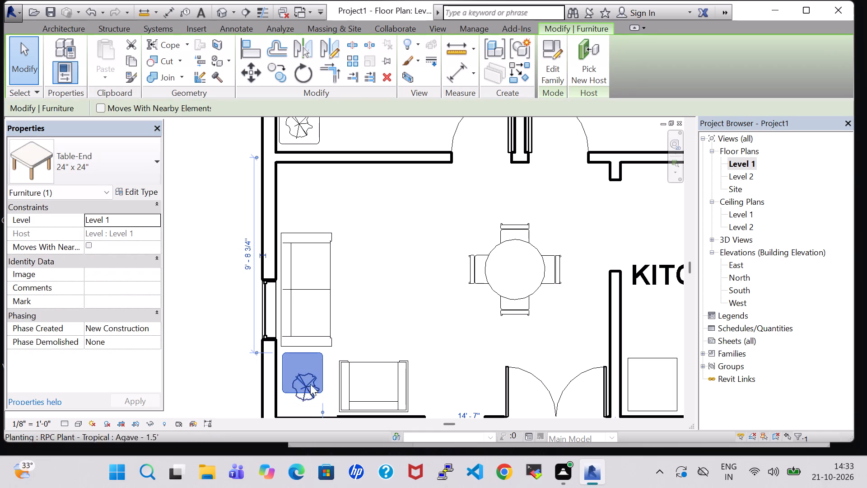
Nudge the agave plant toward the sofa until it sits centred on the moved end table.
{"action": "left_click", "coordinate": [307, 399]}
{"action": "key", "text": "Up"}
{"action": "key", "text": "Up"}
{"action": "key", "text": "Up"}
{"action": "key", "text": "Up"}
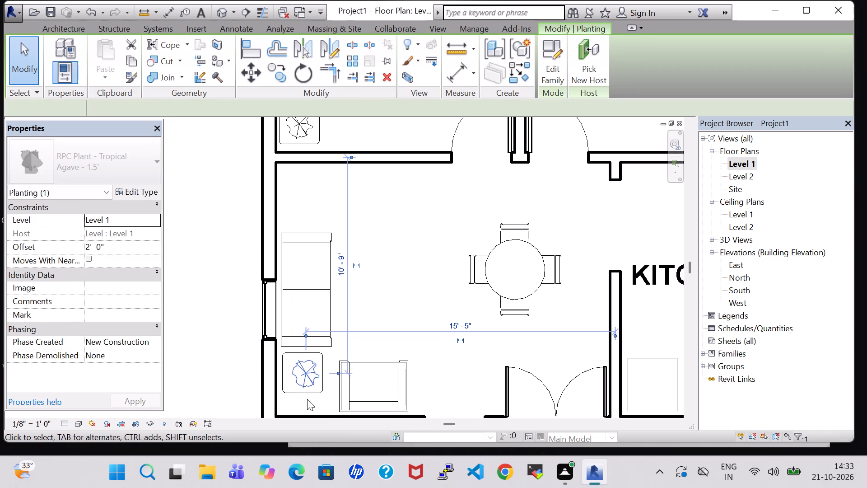
{"action": "key", "text": "Up"}
{"action": "left_click", "coordinate": [396, 230]}
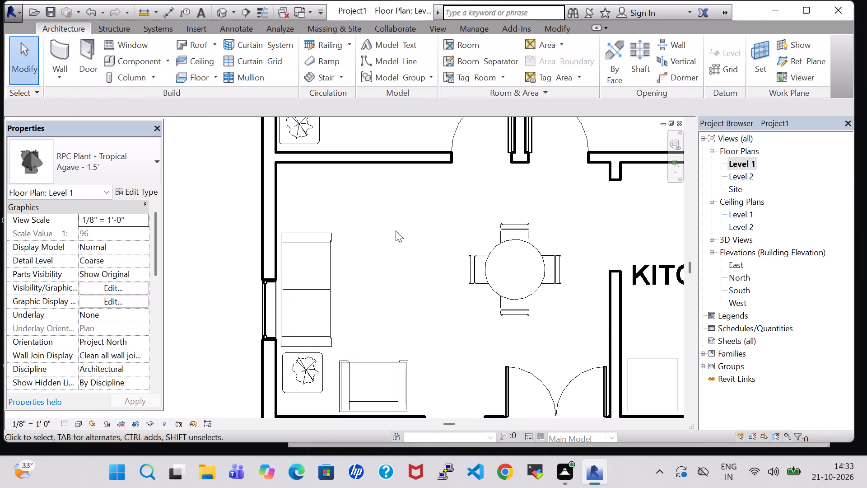
Load the Table-Dining Oval family from the Tables folder of the US Imperial Furniture library.
{"action": "scroll", "coordinate": [396, 230], "scroll_direction": "down", "scroll_amount": 6}
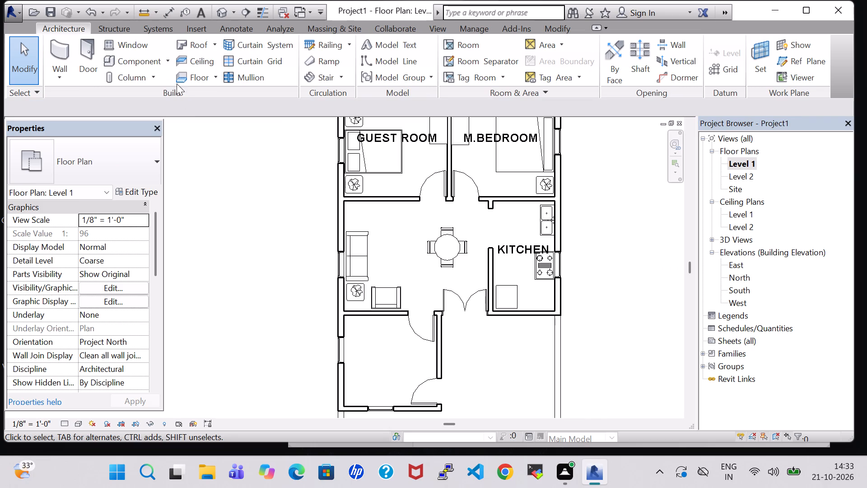
{"action": "left_click", "coordinate": [133, 61]}
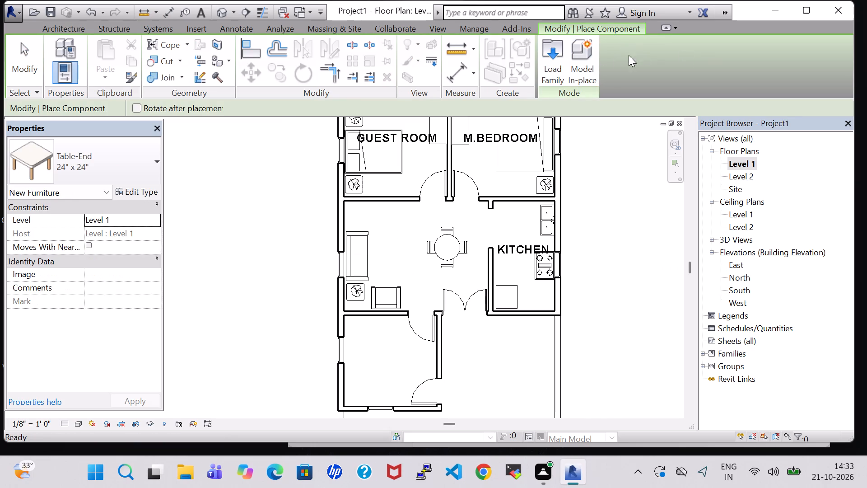
{"action": "left_click", "coordinate": [553, 62]}
{"action": "double_click", "coordinate": [503, 302]}
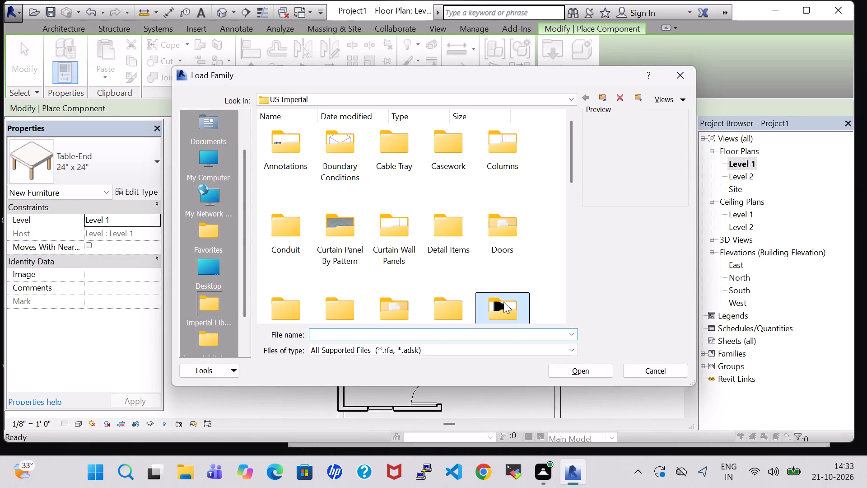
{"action": "double_click", "coordinate": [516, 297]}
{"action": "double_click", "coordinate": [448, 159]}
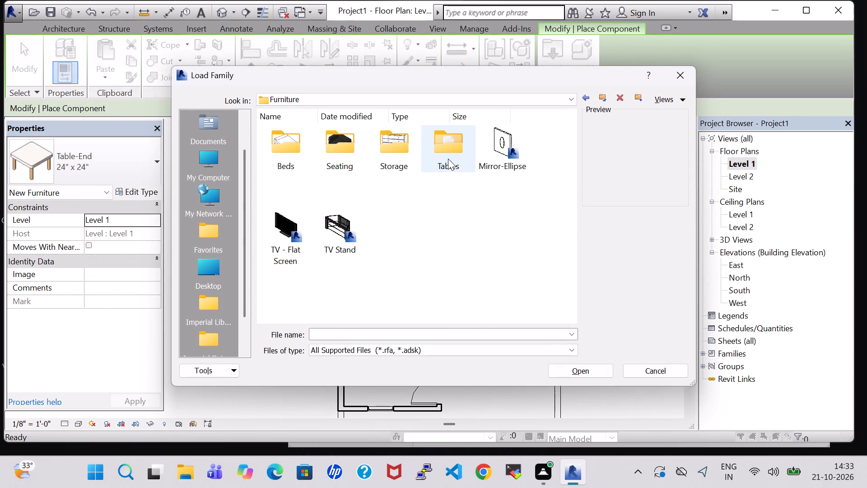
{"action": "left_click", "coordinate": [458, 228]}
{"action": "double_click", "coordinate": [449, 156]}
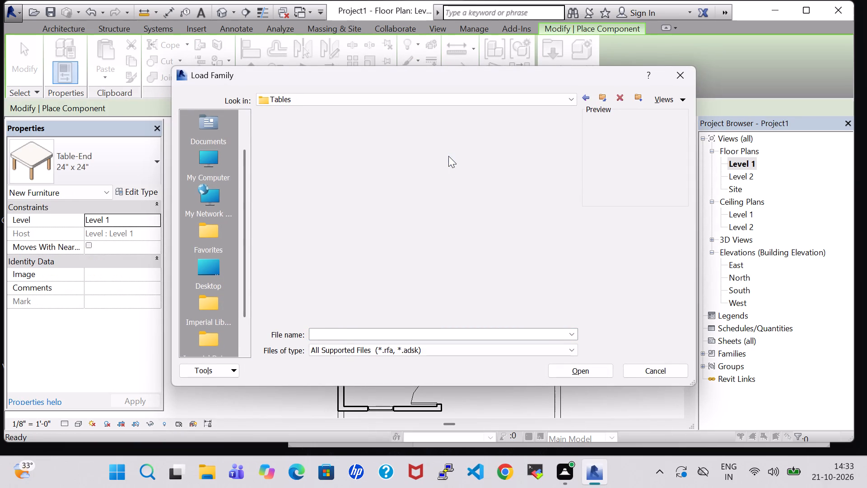
{"action": "left_click", "coordinate": [382, 141]}
{"action": "left_click", "coordinate": [583, 374]}
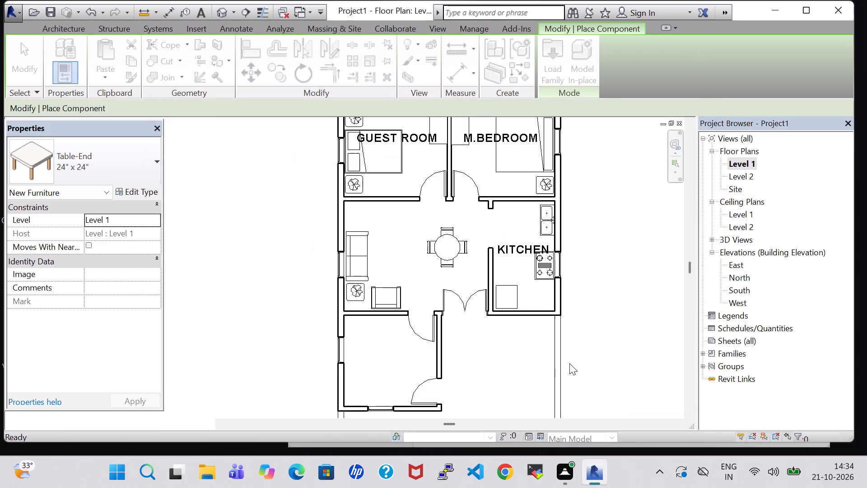
{"action": "key", "text": "Escape"}
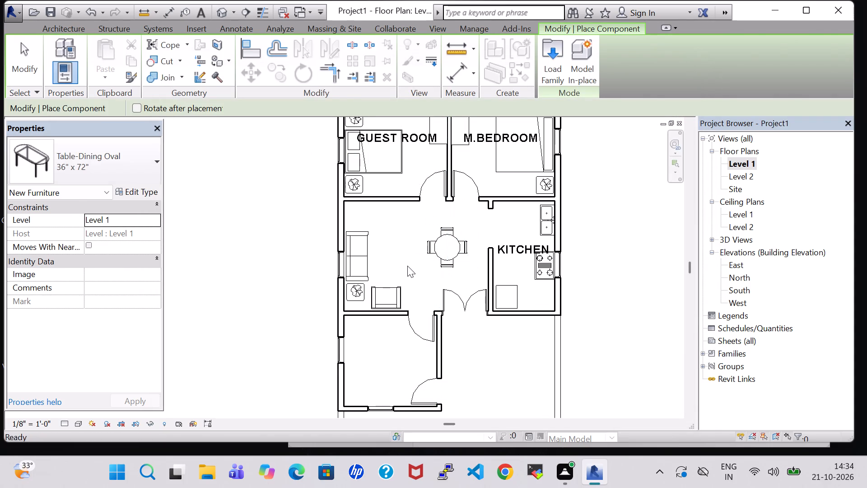
Place a 36" x 48" Table-Dining Oval in front of the hall sofa, rotated parallel to it and aligned with its midpoint.
{"action": "left_click", "coordinate": [131, 58]}
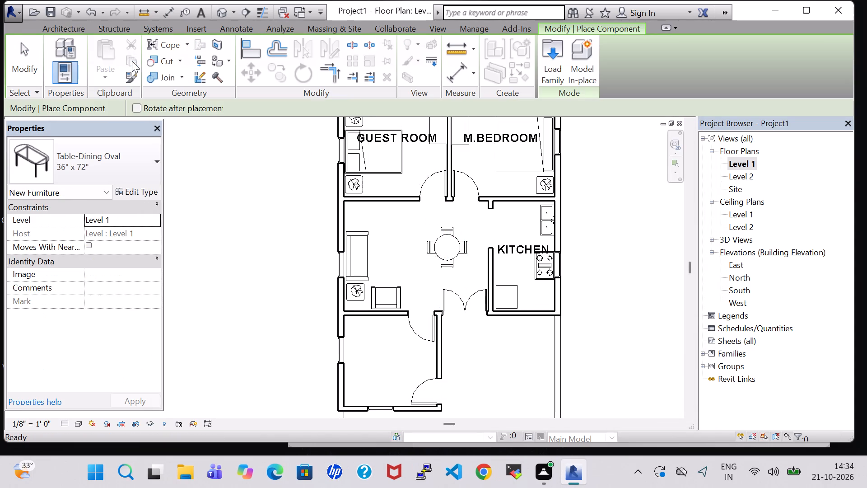
{"action": "left_click", "coordinate": [120, 170]}
{"action": "left_click", "coordinate": [140, 176]}
{"action": "left_click", "coordinate": [144, 195]}
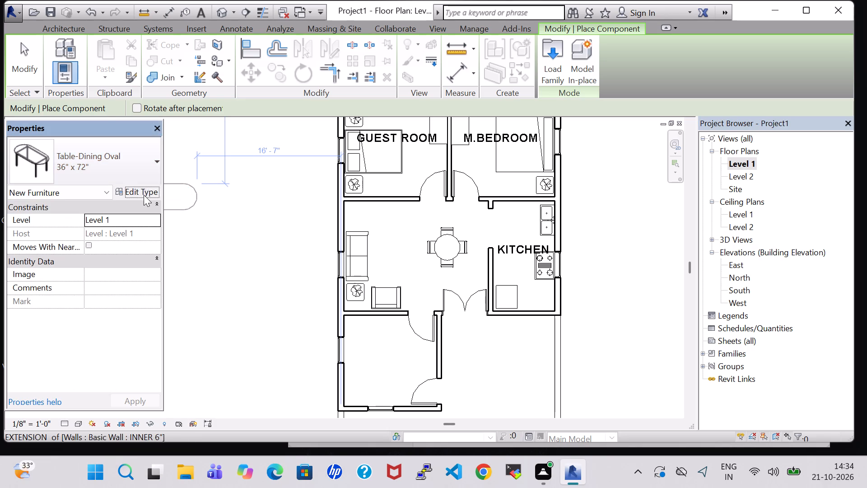
{"action": "left_click", "coordinate": [366, 101]}
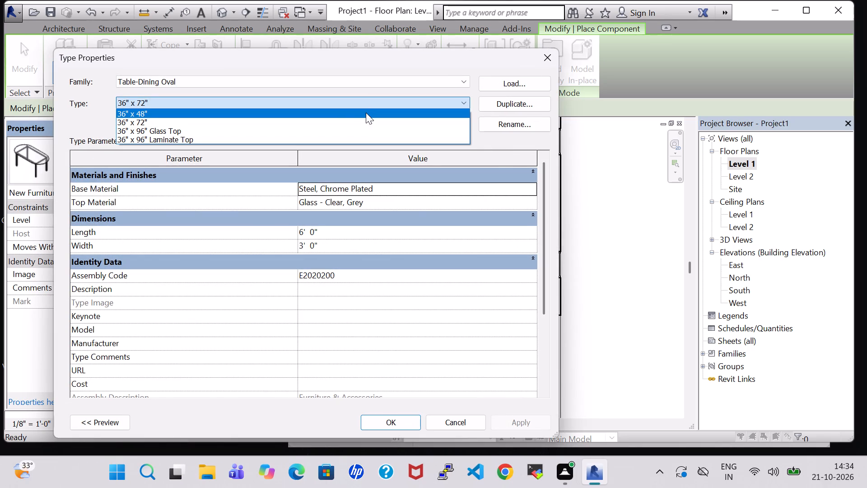
{"action": "left_click", "coordinate": [366, 113]}
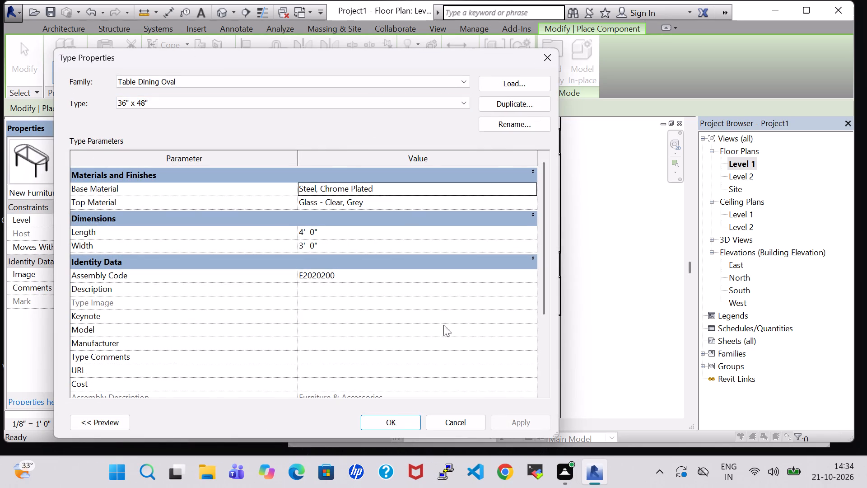
{"action": "left_click", "coordinate": [400, 420]}
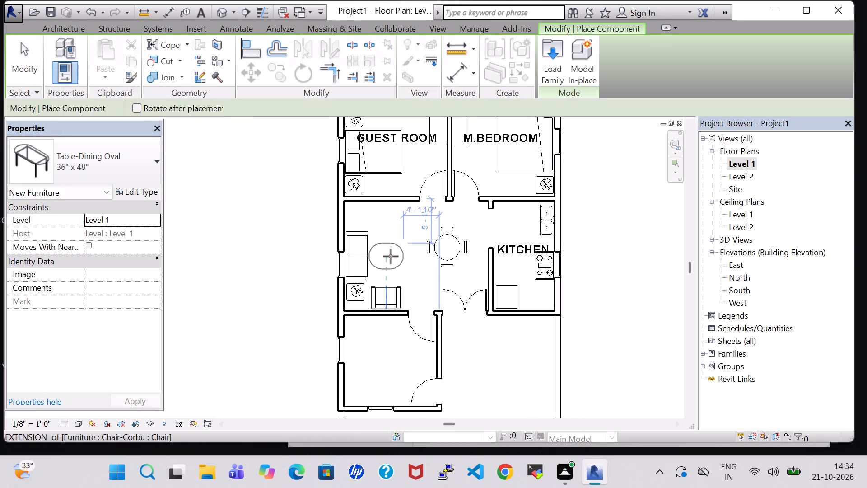
{"action": "key", "text": "space"}
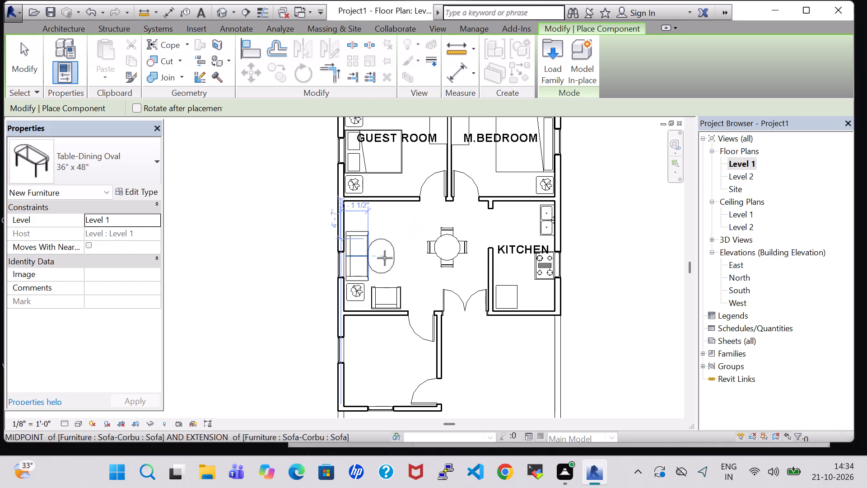
{"action": "left_click", "coordinate": [390, 258]}
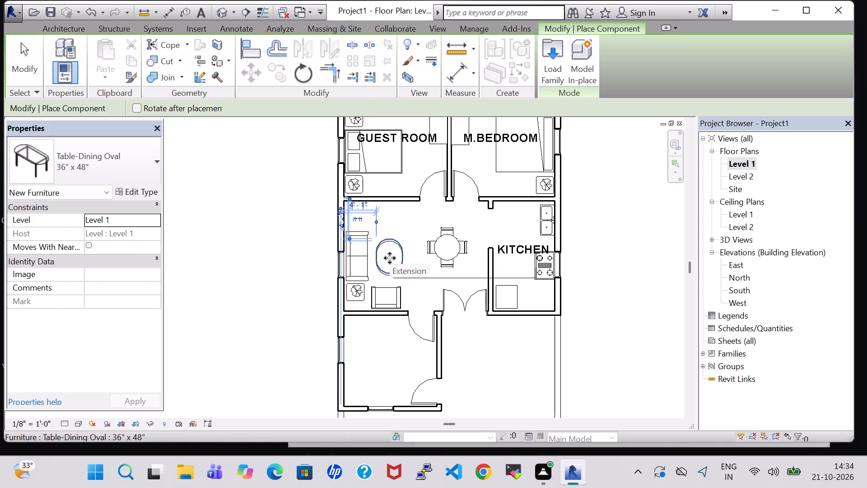
{"action": "key", "text": "Escape"}
{"action": "key", "text": "Escape"}
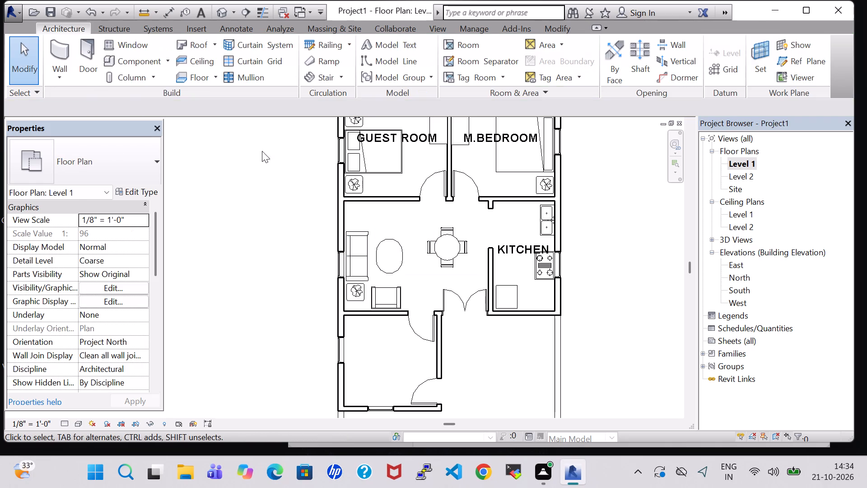
Load the TV - Flat Screen family and place the 32" type against the hall's guest room wall, about 6'-9" from the bedroom partition.
{"action": "left_click", "coordinate": [135, 64]}
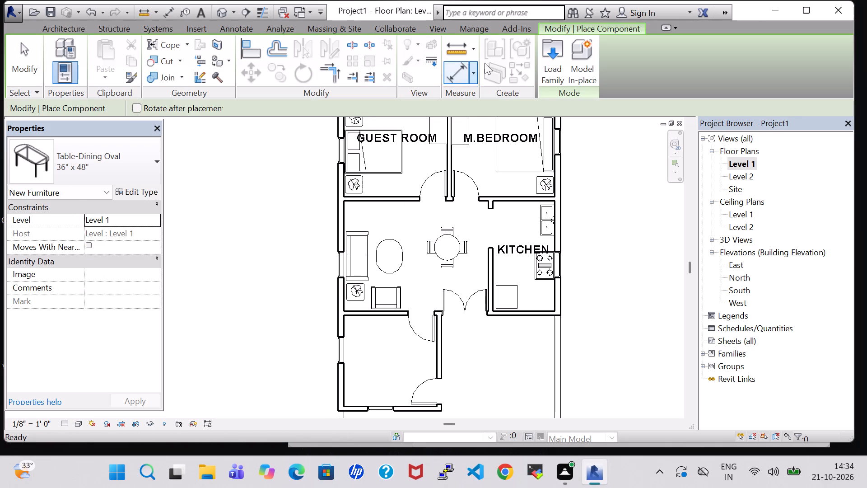
{"action": "left_click", "coordinate": [555, 65]}
{"action": "double_click", "coordinate": [499, 291]}
{"action": "double_click", "coordinate": [497, 305]}
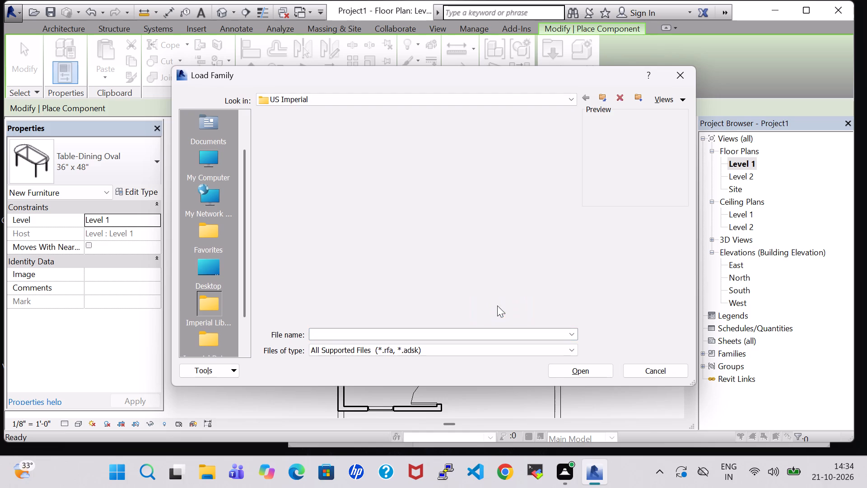
{"action": "left_click", "coordinate": [284, 218]}
{"action": "left_click", "coordinate": [570, 366]}
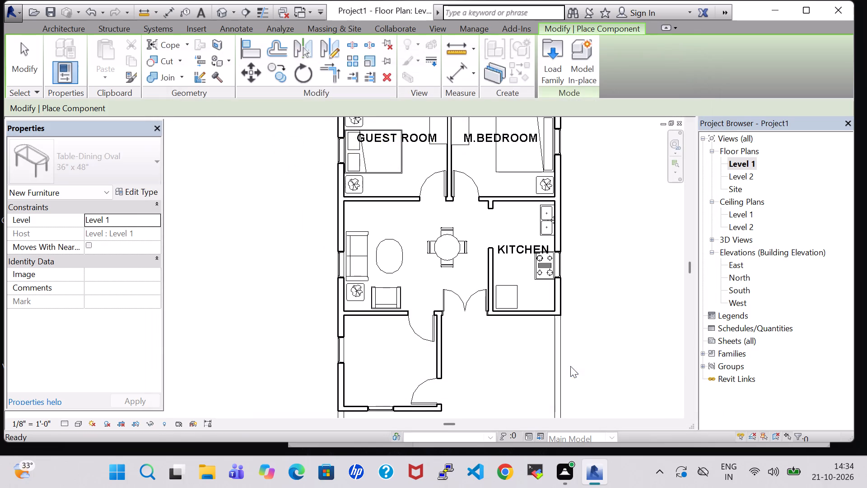
{"action": "scroll", "coordinate": [386, 208], "scroll_direction": "up", "scroll_amount": 6}
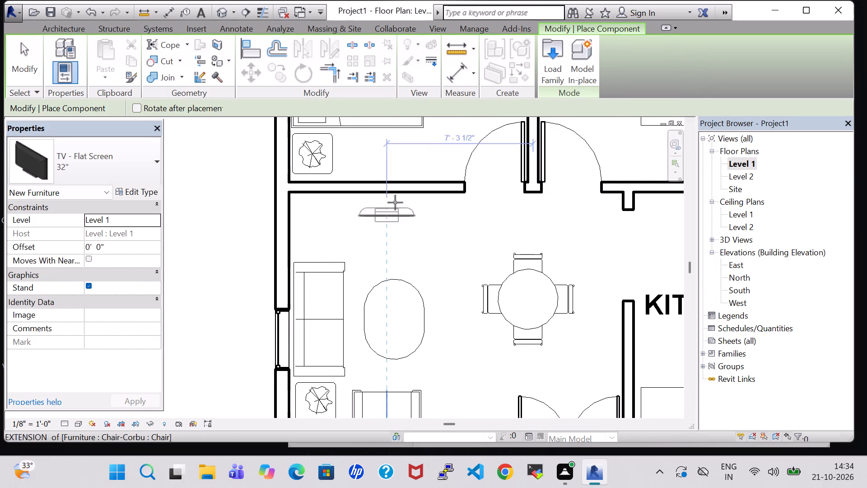
{"action": "left_click", "coordinate": [397, 196]}
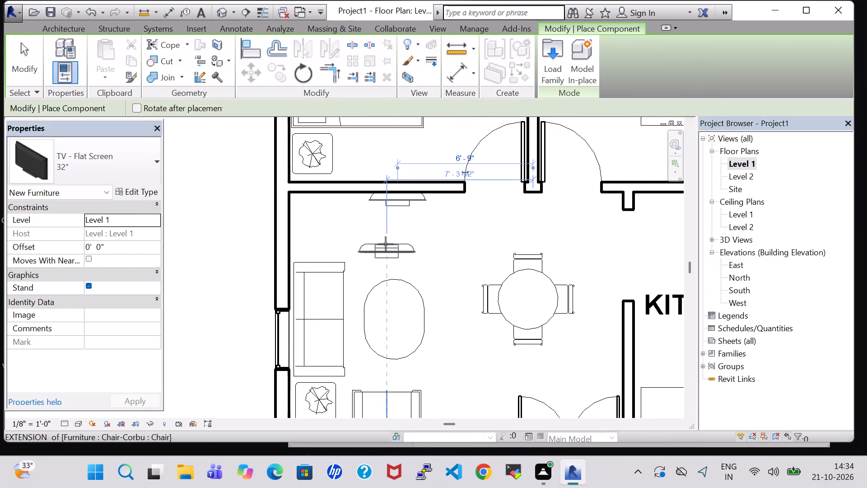
{"action": "key", "text": "Escape"}
{"action": "key", "text": "Escape"}
Set the offset of the hall's flat screen TV to 3' 5".
{"action": "left_click", "coordinate": [395, 206]}
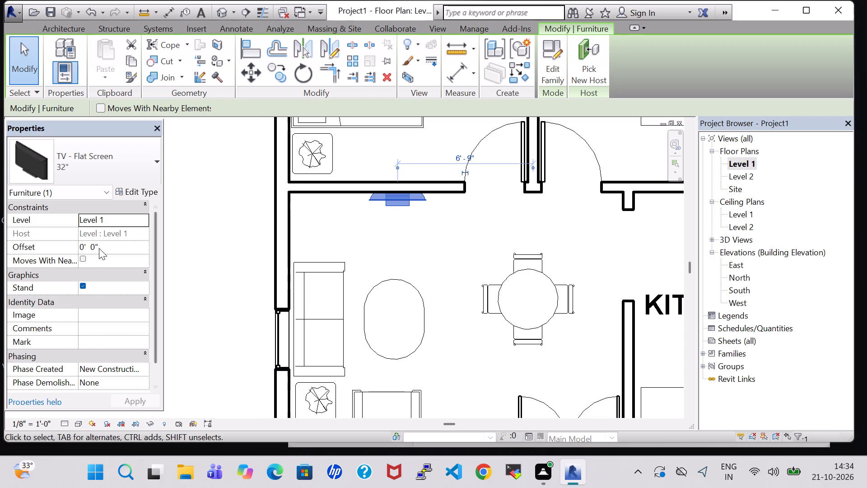
{"action": "double_click", "coordinate": [85, 249]}
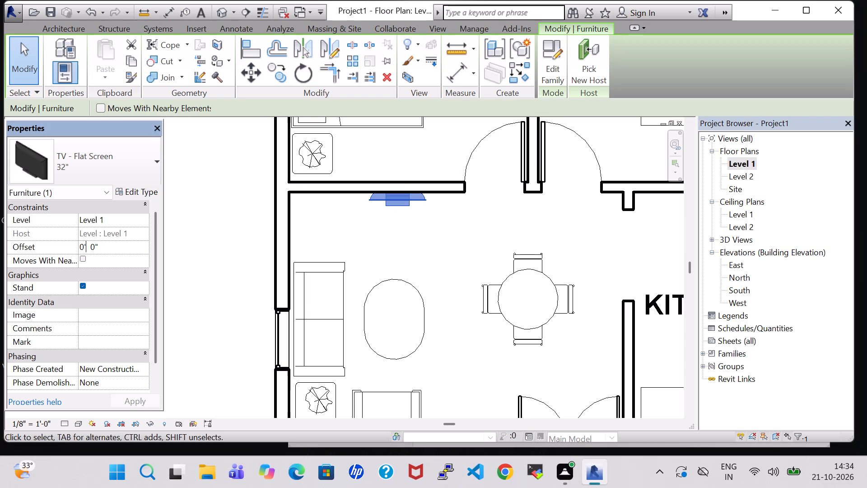
{"action": "key", "text": "Left"}
{"action": "key", "text": "BackSpace"}
{"action": "key", "text": "3"}
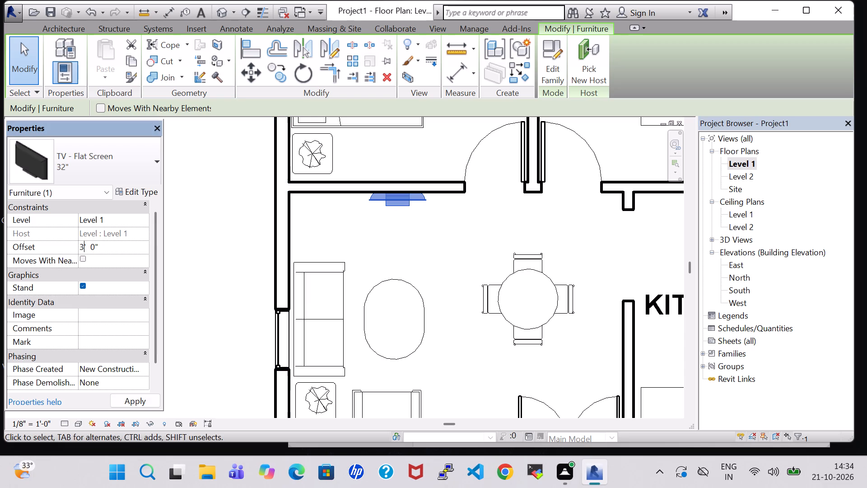
{"action": "left_click", "coordinate": [96, 251]}
{"action": "key", "text": "BackSpace"}
{"action": "key", "text": "3"}
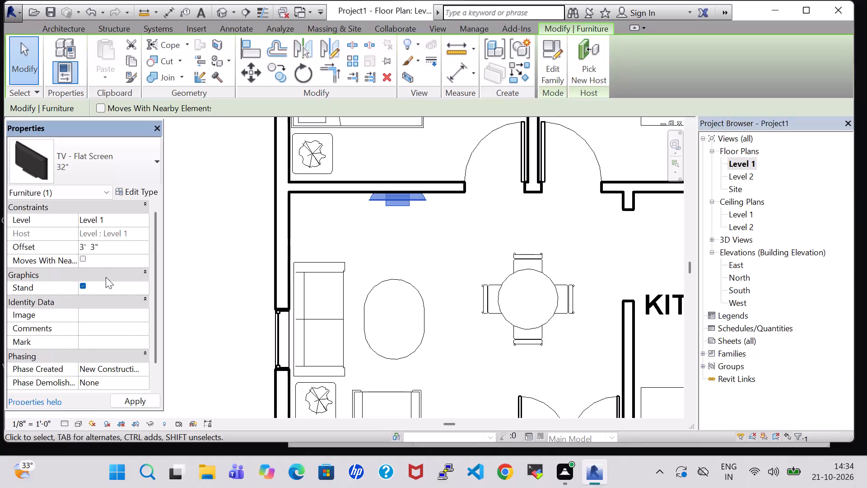
{"action": "key", "text": "BackSpace"}
{"action": "key", "text": "5"}
{"action": "left_click", "coordinate": [145, 397]}
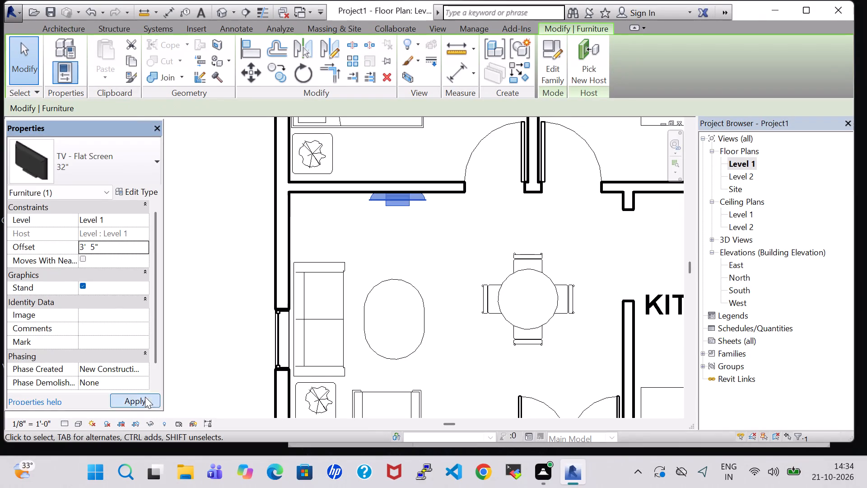
{"action": "left_click", "coordinate": [438, 262]}
Examine the wall-mounted TV, hall furniture and kitchen from several angles in the 3D view, and return to the Level 1 floor plan.
{"action": "left_click", "coordinate": [217, 6]}
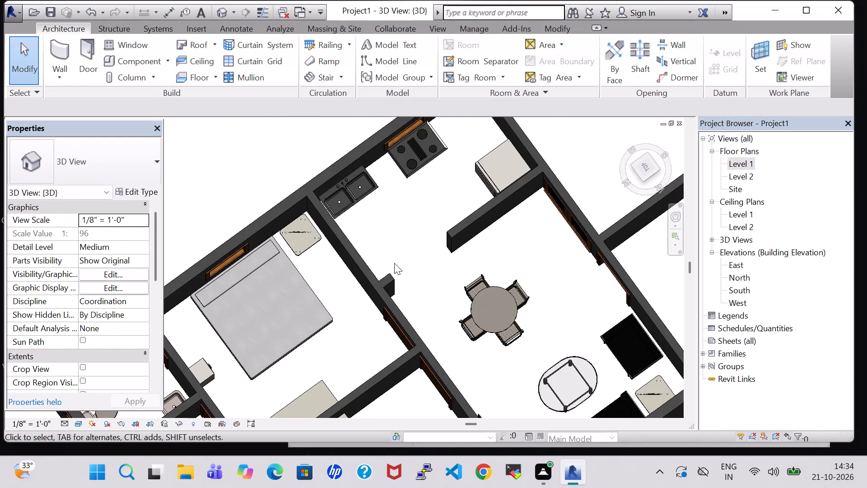
{"action": "scroll", "coordinate": [394, 263], "scroll_direction": "down", "scroll_amount": 2}
{"action": "middle_click_drag", "start_coordinate": [487, 258], "coordinate": [468, 266], "text": "shift"}
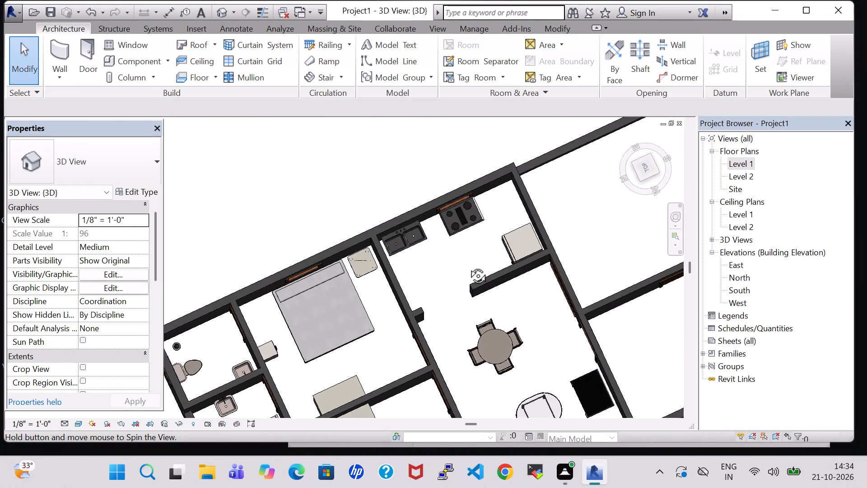
{"action": "middle_click_drag", "start_coordinate": [468, 266], "coordinate": [436, 263], "text": "shift"}
{"action": "middle_click_drag", "start_coordinate": [455, 357], "coordinate": [313, 94]}
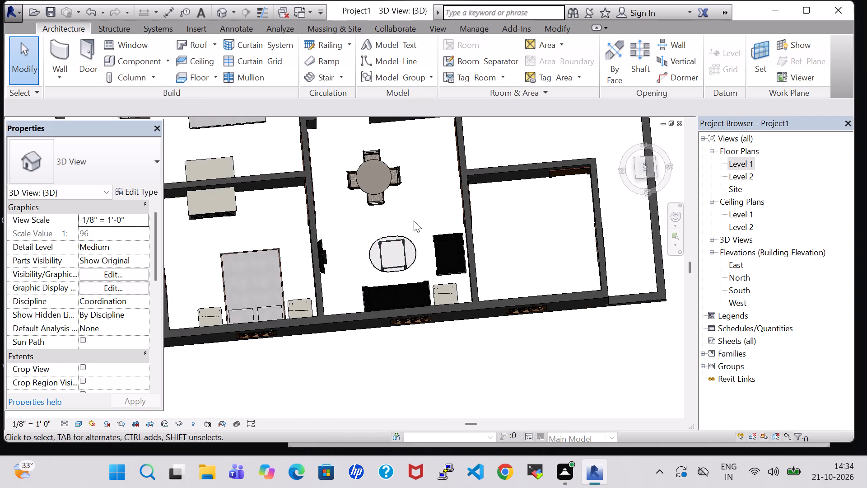
{"action": "middle_click_drag", "start_coordinate": [414, 219], "coordinate": [322, 174]}
{"action": "scroll", "coordinate": [266, 355], "scroll_direction": "up", "scroll_amount": 1}
{"action": "middle_click_drag", "start_coordinate": [266, 355], "coordinate": [298, 224]}
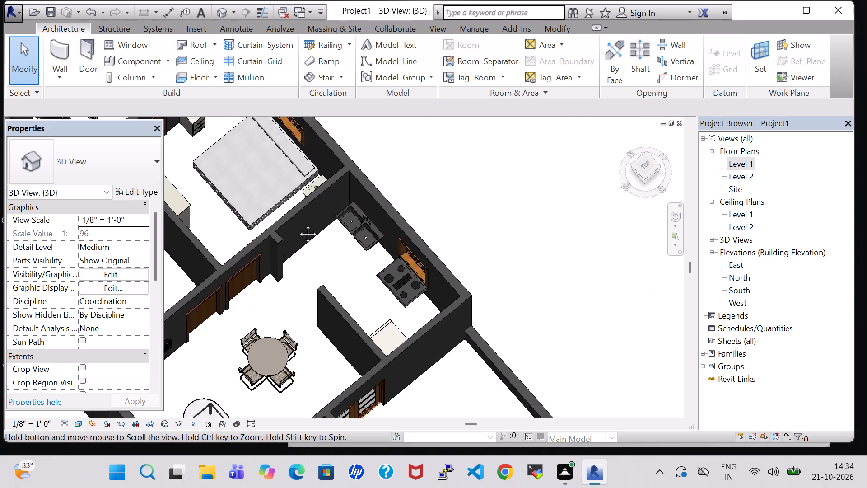
{"action": "middle_click_drag", "start_coordinate": [298, 224], "coordinate": [382, 152]}
{"action": "middle_click_drag", "start_coordinate": [299, 223], "coordinate": [225, 177], "text": "shift"}
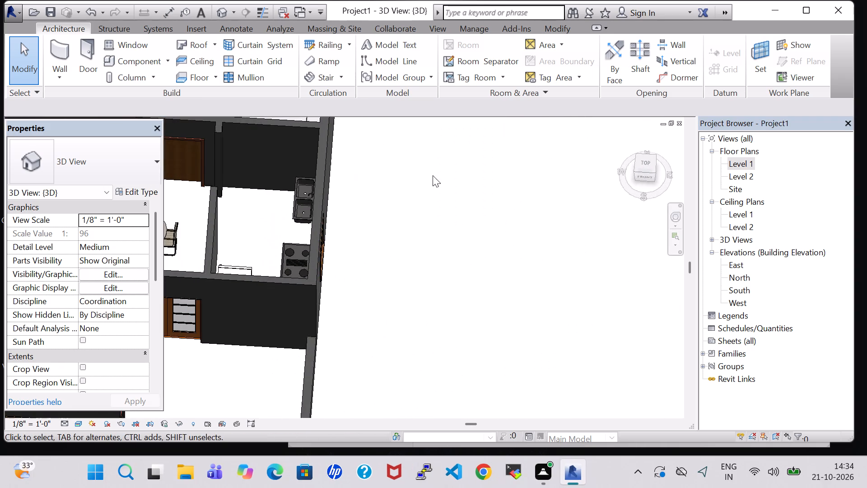
{"action": "middle_click_drag", "start_coordinate": [399, 239], "coordinate": [564, 280]}
{"action": "middle_click", "coordinate": [250, 256]}
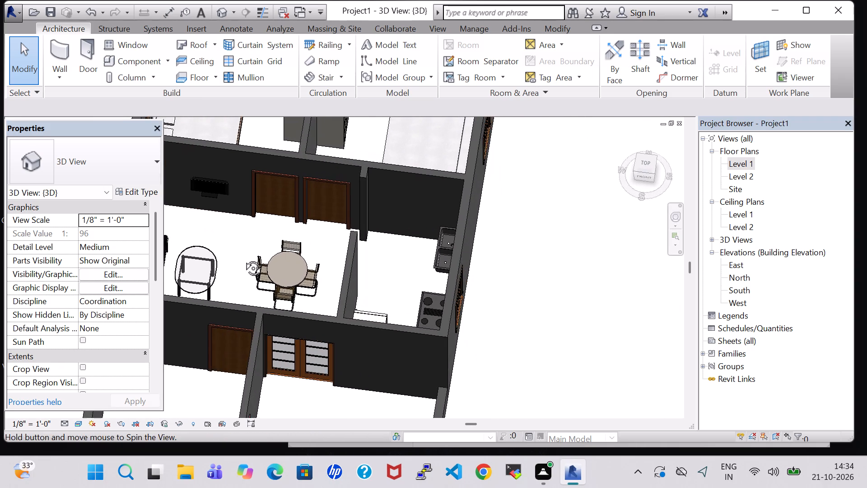
{"action": "double_click", "coordinate": [746, 165]}
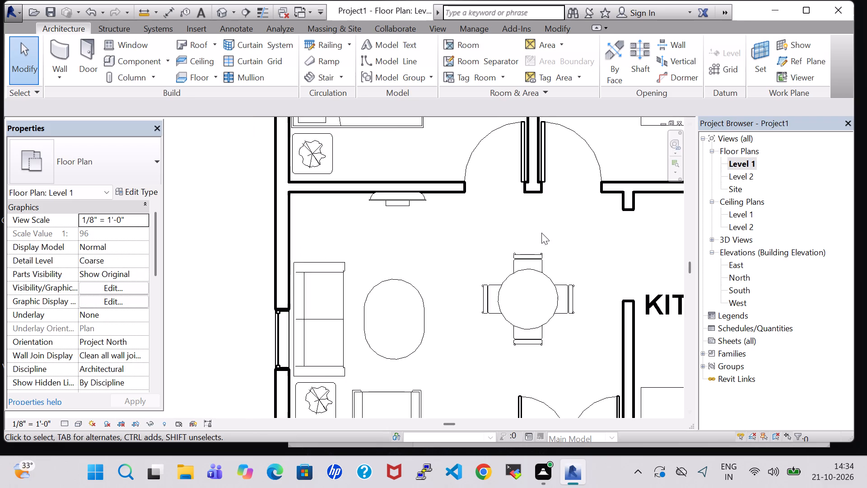
Place another RPC Plant - Tropical Agave 1.5' at the sofa-side edge of the hall's oval table, about 6'-7" from the guest room wall.
{"action": "scroll", "coordinate": [482, 227], "scroll_direction": "down", "scroll_amount": 2}
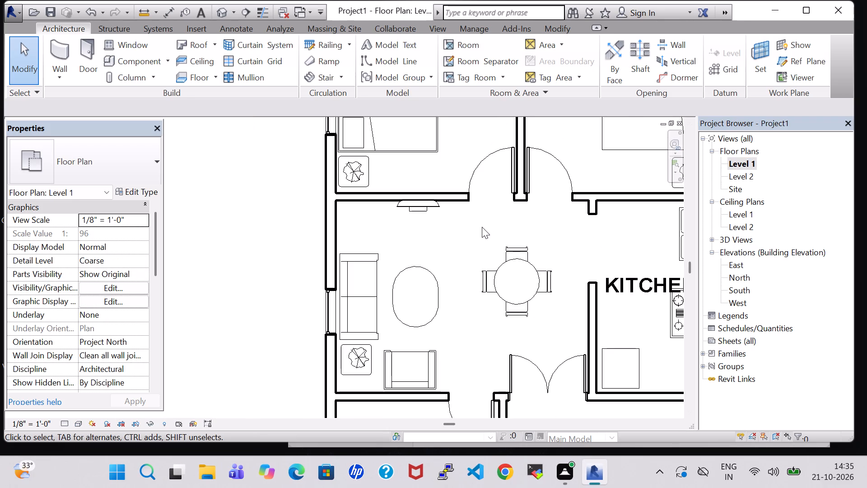
{"action": "scroll", "coordinate": [482, 227], "scroll_direction": "up", "scroll_amount": 2}
{"action": "left_click", "coordinate": [319, 393]}
{"action": "right_click", "coordinate": [320, 391]}
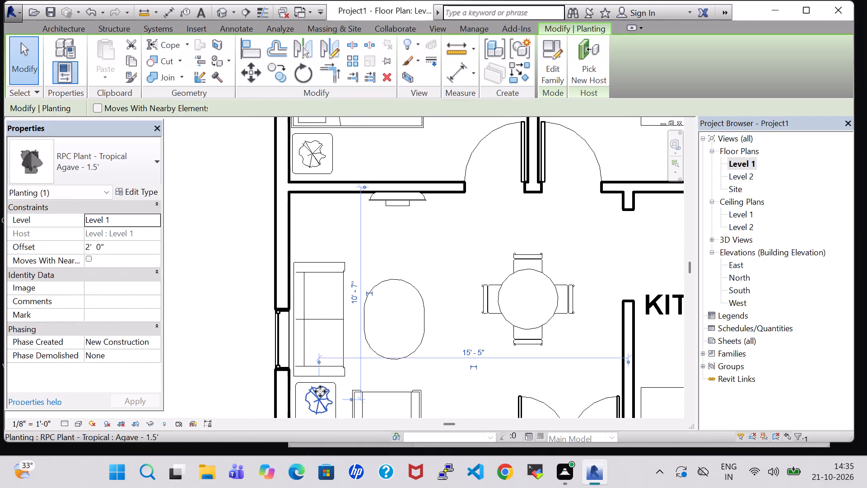
{"action": "left_click", "coordinate": [391, 183]}
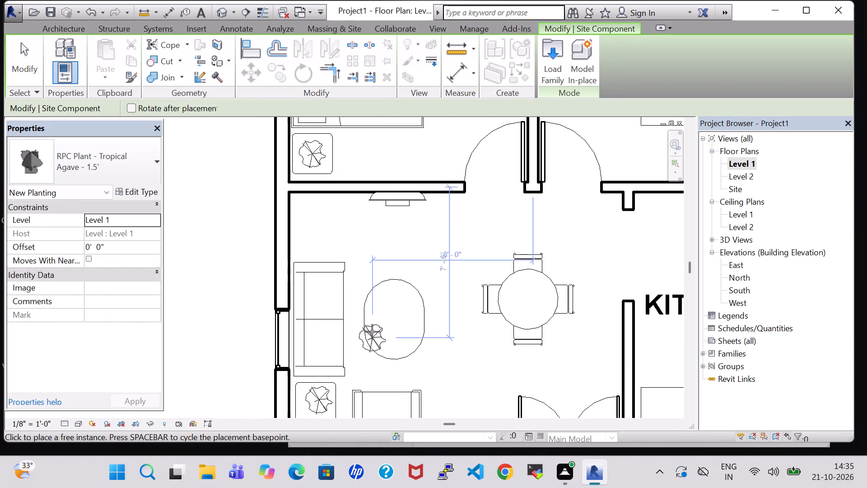
{"action": "left_click", "coordinate": [368, 319]}
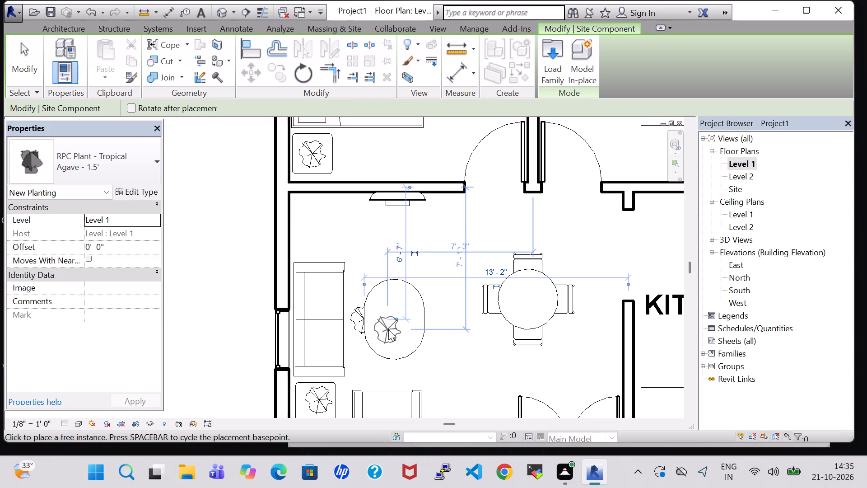
{"action": "key", "text": "Escape"}
{"action": "key", "text": "Escape"}
Inspect the new plant's offset and the oval table's type properties for its dimensions without changing them.
{"action": "left_click", "coordinate": [358, 321]}
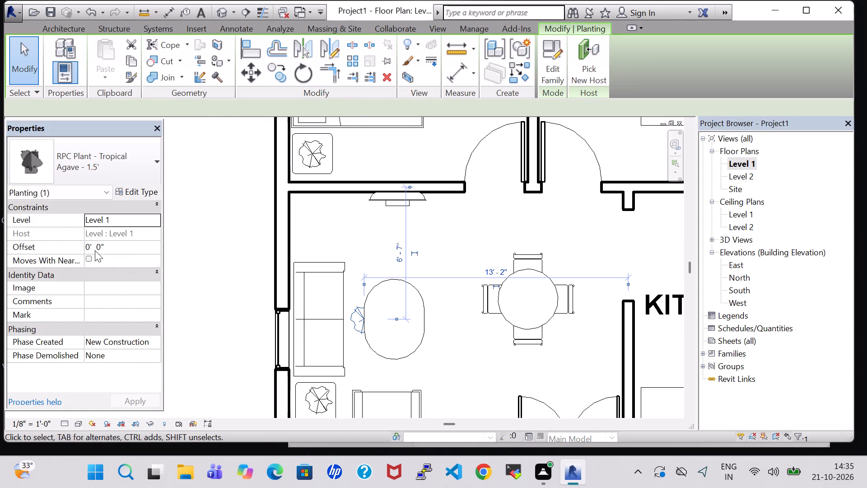
{"action": "left_click", "coordinate": [90, 247]}
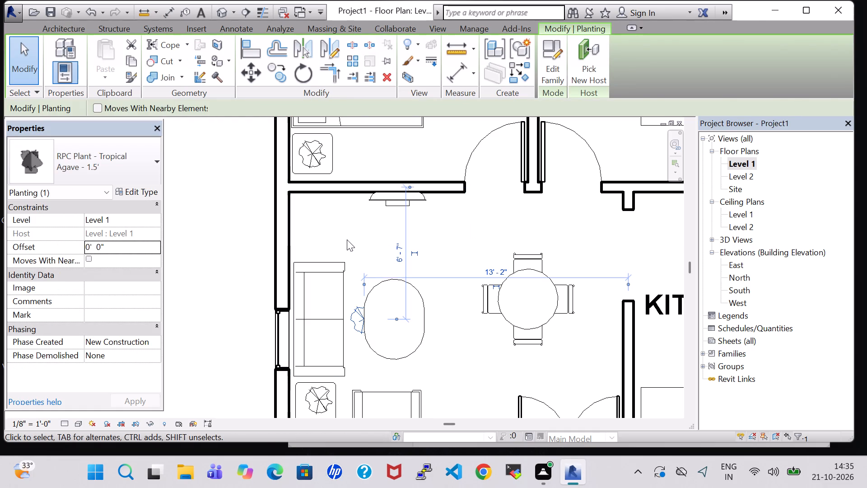
{"action": "key", "text": "Escape"}
{"action": "left_click", "coordinate": [400, 282]}
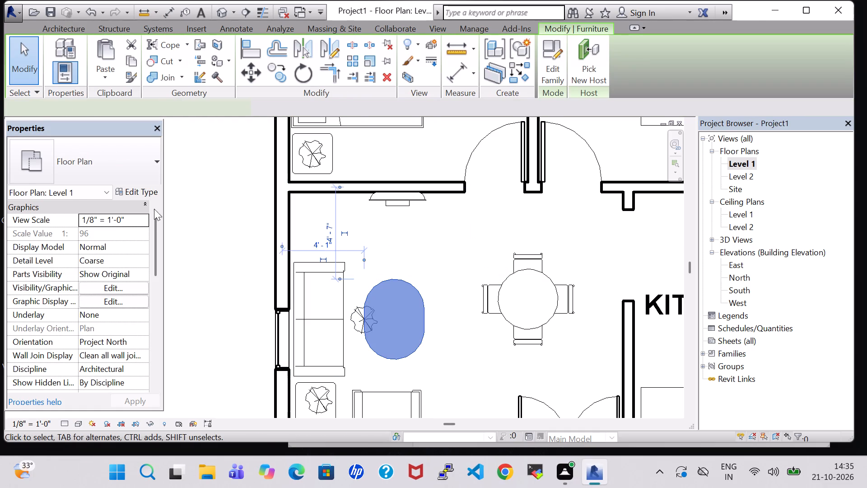
{"action": "left_click", "coordinate": [137, 187]}
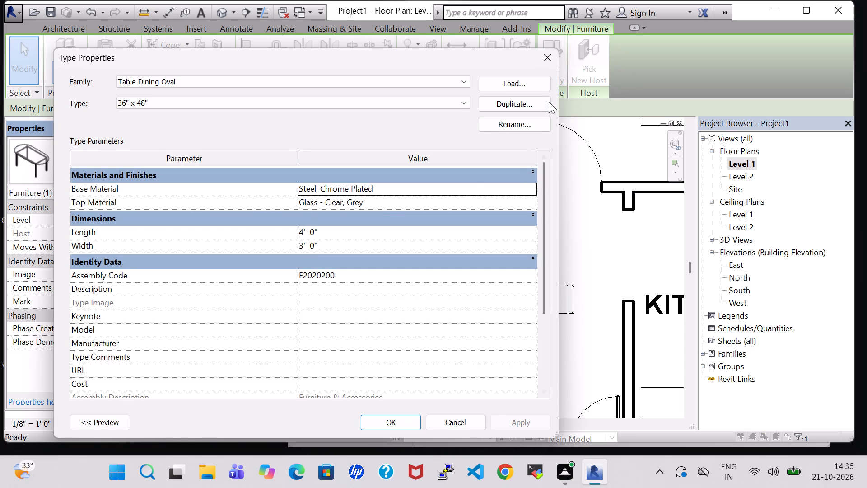
{"action": "left_click", "coordinate": [548, 64]}
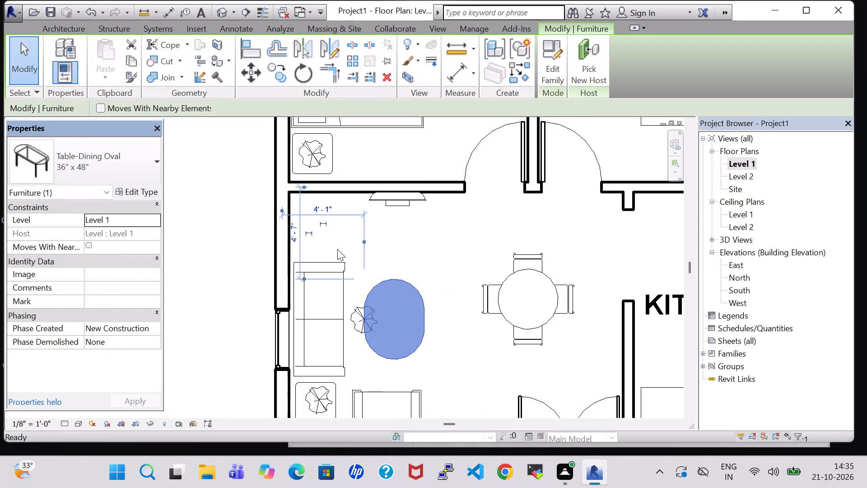
{"action": "left_click", "coordinate": [360, 354]}
{"action": "left_click", "coordinate": [444, 361]}
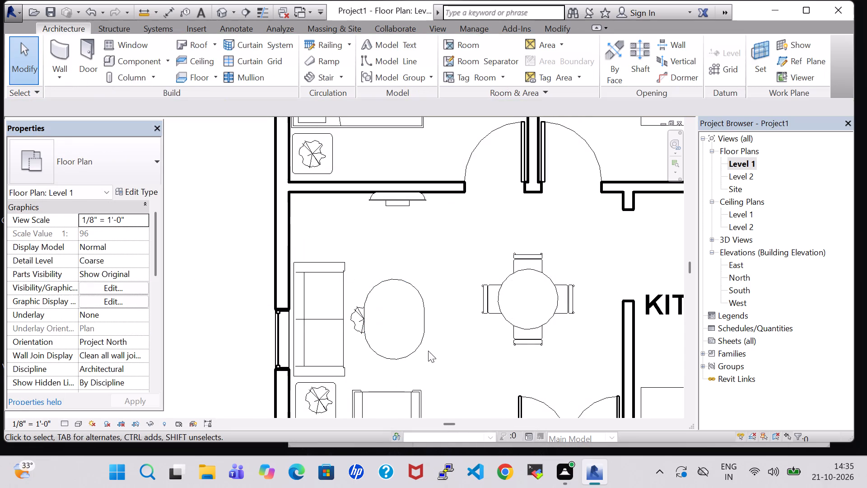
Set the offset of the plant at the hall's oval table to 2' 0".
{"action": "left_click", "coordinate": [356, 319]}
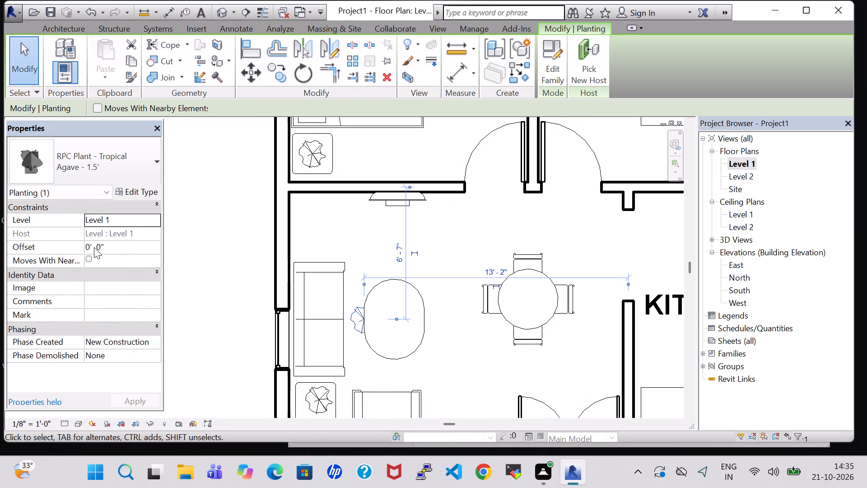
{"action": "double_click", "coordinate": [89, 249]}
{"action": "key", "text": "BackSpace"}
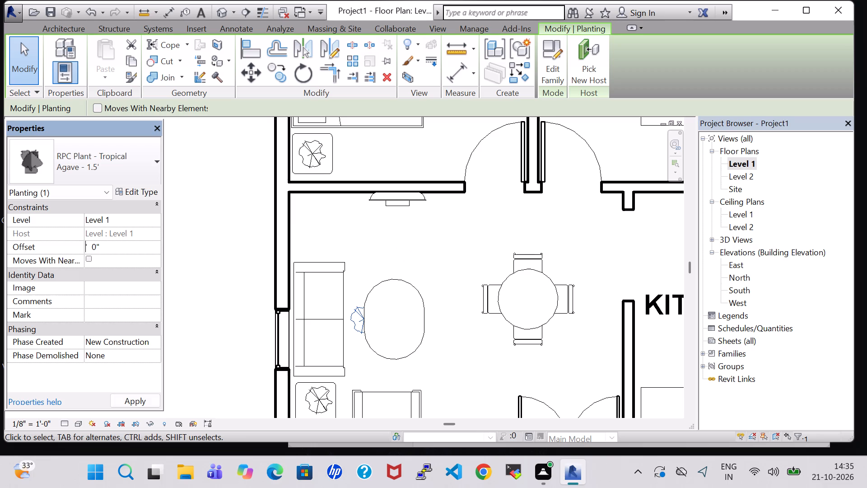
{"action": "key", "text": "2"}
{"action": "left_click", "coordinate": [152, 404]}
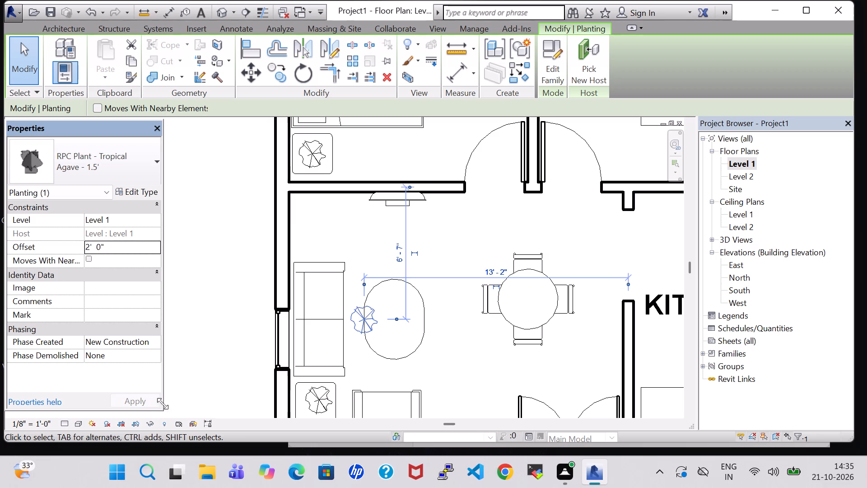
Nudge the Agave plant away from the sofa to the centre of the oval table.
{"action": "key", "text": "Right"}
{"action": "key", "text": "Right"}
{"action": "key", "text": "Right"}
{"action": "key", "text": "Right"}
{"action": "key", "text": "Right"}
{"action": "key", "text": "Right"}
{"action": "key", "text": "Right"}
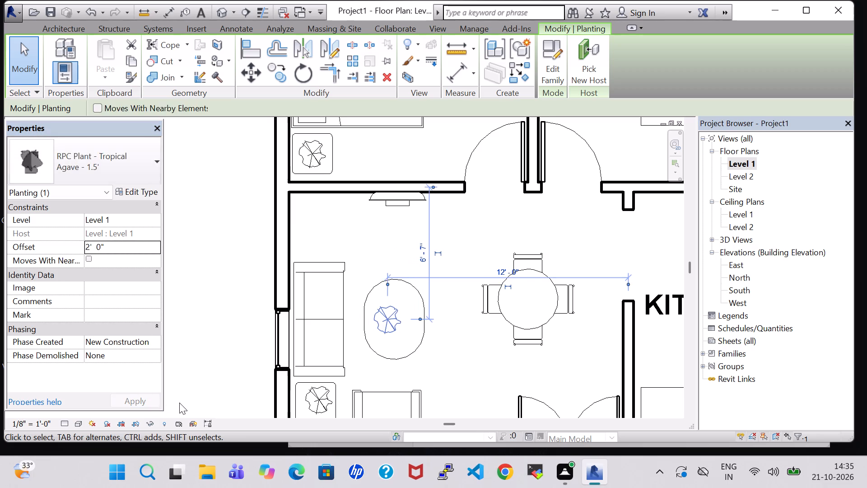
{"action": "key", "text": "Right"}
{"action": "key", "text": "Right"}
{"action": "key", "text": "Right"}
{"action": "left_click", "coordinate": [485, 366]}
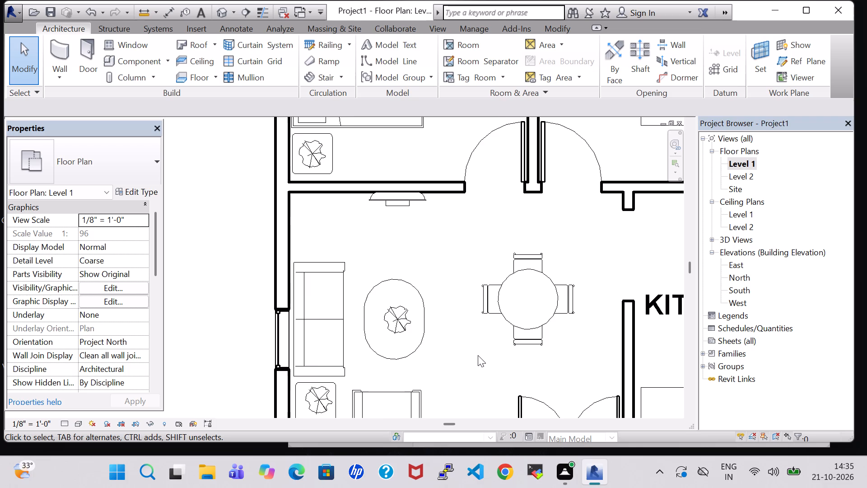
Save the project as Project69 in the work folder on the Desktop.
{"action": "scroll", "coordinate": [478, 355], "scroll_direction": "down", "scroll_amount": 1}
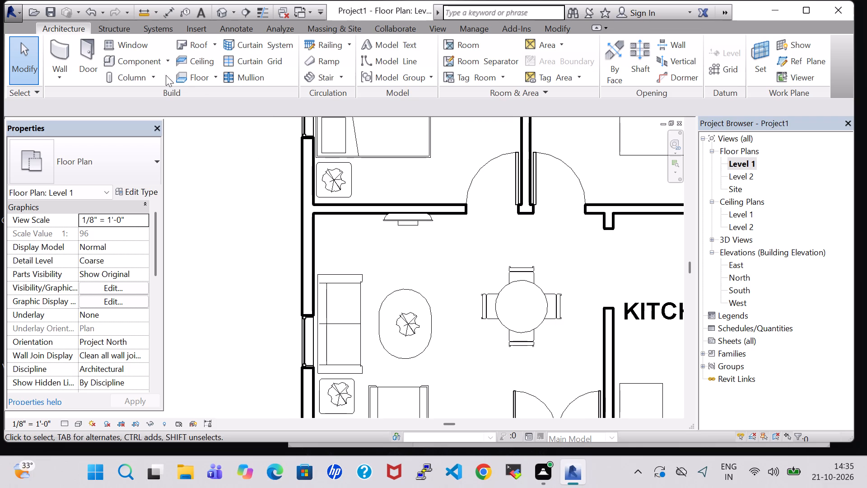
{"action": "left_click", "coordinate": [137, 64]}
{"action": "left_click", "coordinate": [384, 200]}
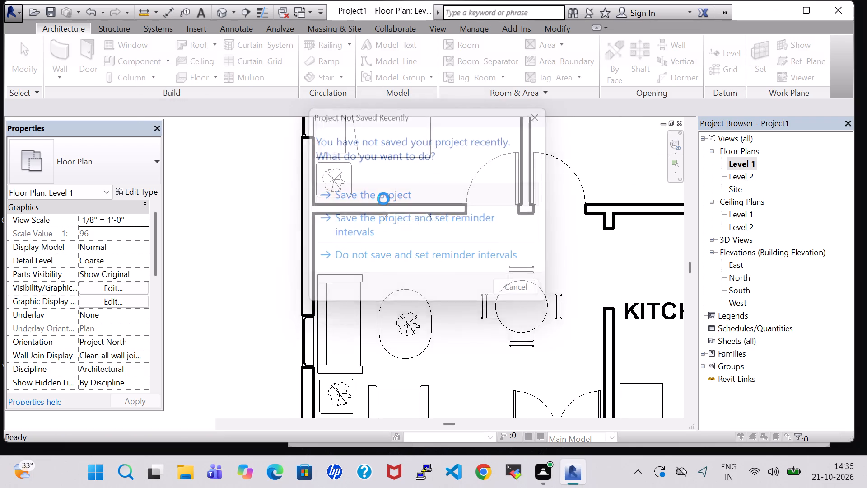
{"action": "left_click", "coordinate": [212, 306]}
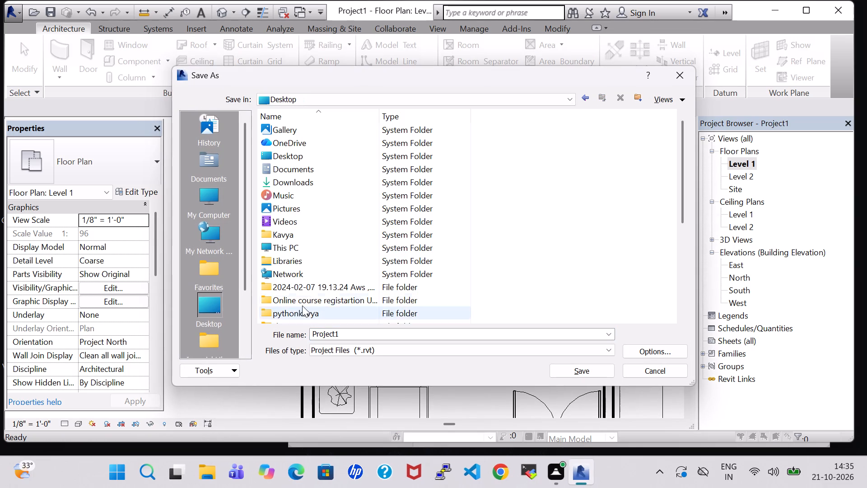
{"action": "scroll", "coordinate": [308, 280], "scroll_direction": "down", "scroll_amount": 2}
{"action": "double_click", "coordinate": [295, 298]}
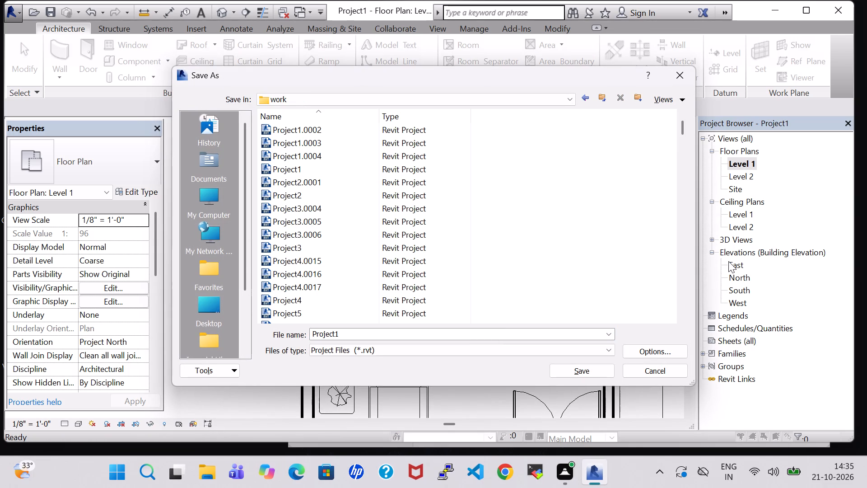
{"action": "left_click_drag", "start_coordinate": [680, 122], "coordinate": [681, 312]}
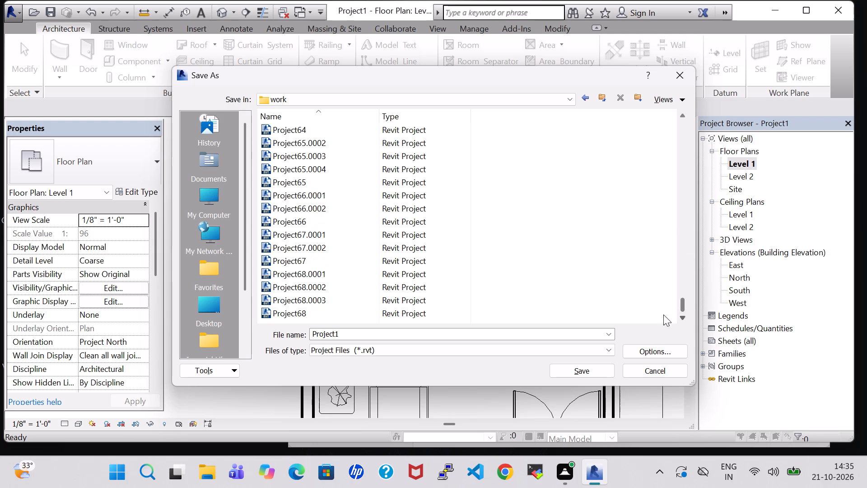
{"action": "double_click", "coordinate": [378, 334]}
{"action": "left_click", "coordinate": [355, 332]}
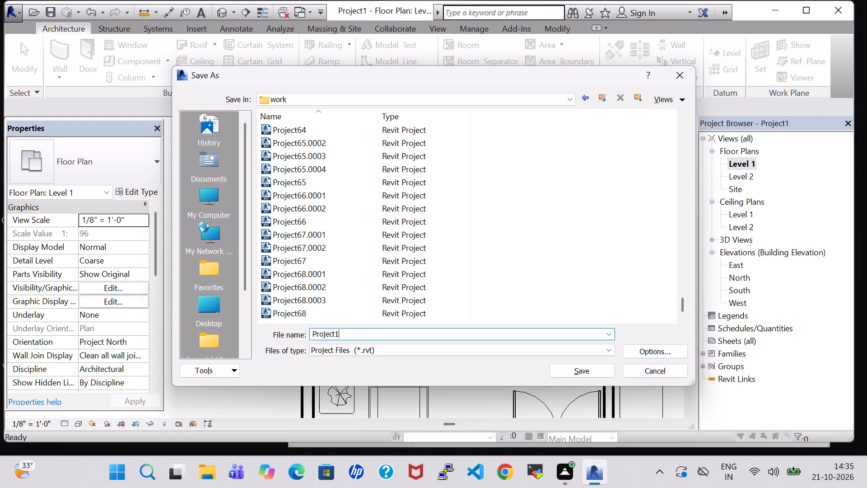
{"action": "key", "text": "BackSpace"}
{"action": "type", "text": "69"}
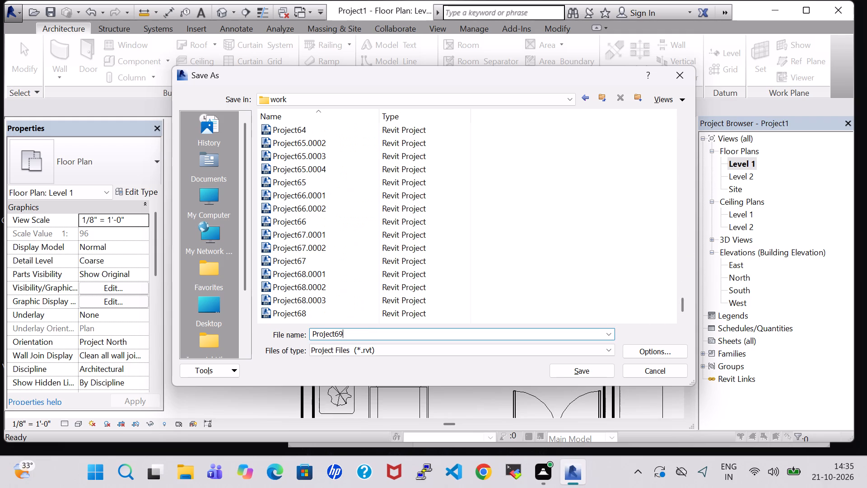
{"action": "left_click", "coordinate": [583, 366]}
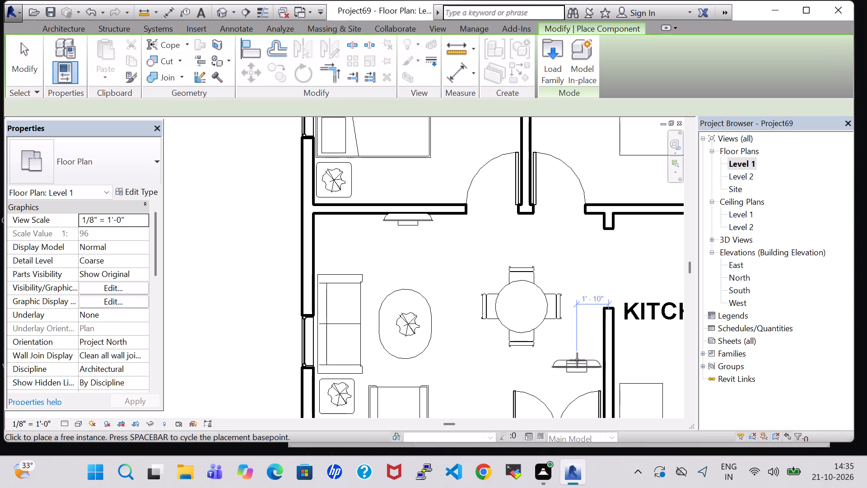
{"action": "key", "text": "Escape"}
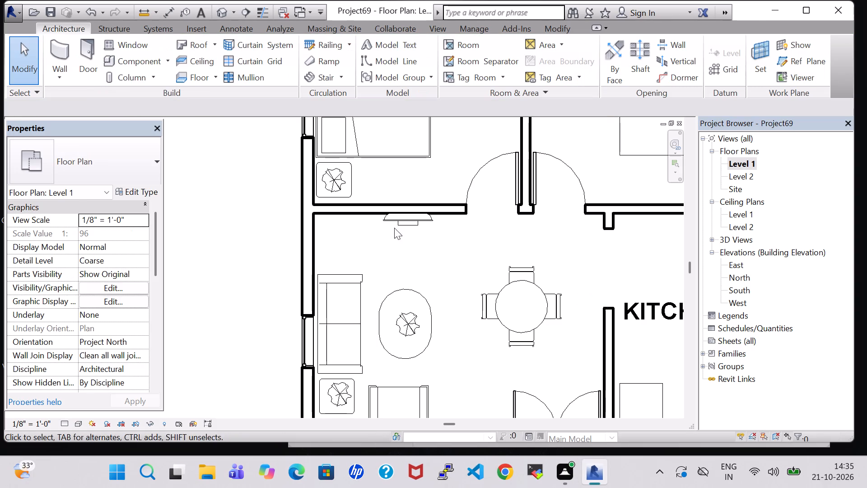
Load the Table-Rectangular family from the Tables folder of the US Imperial Furniture library.
{"action": "left_click", "coordinate": [132, 65]}
{"action": "left_click", "coordinate": [539, 57]}
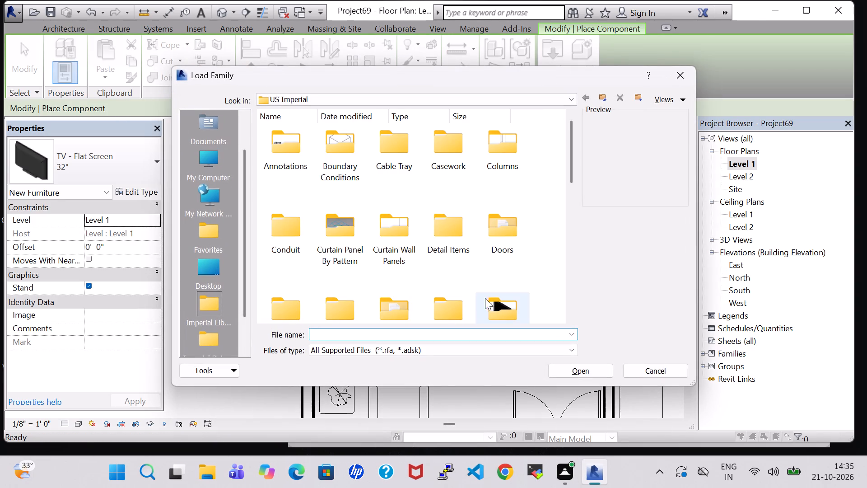
{"action": "double_click", "coordinate": [493, 302]}
{"action": "double_click", "coordinate": [464, 150]}
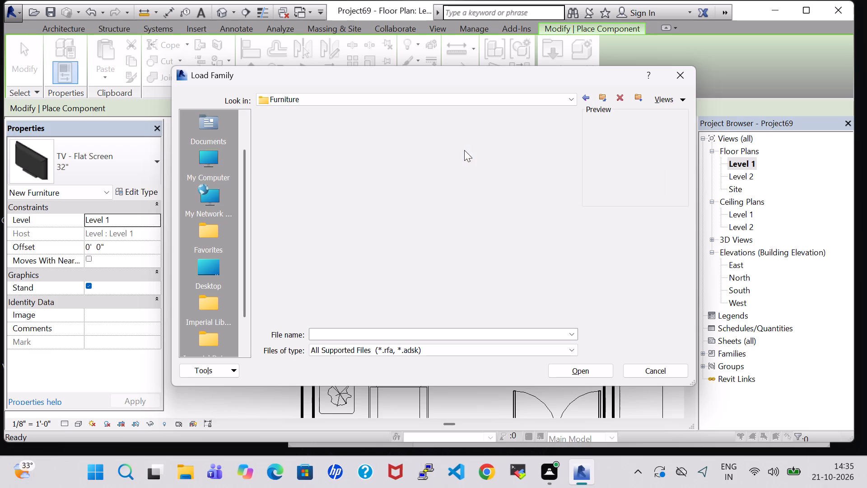
{"action": "left_click", "coordinate": [480, 230]}
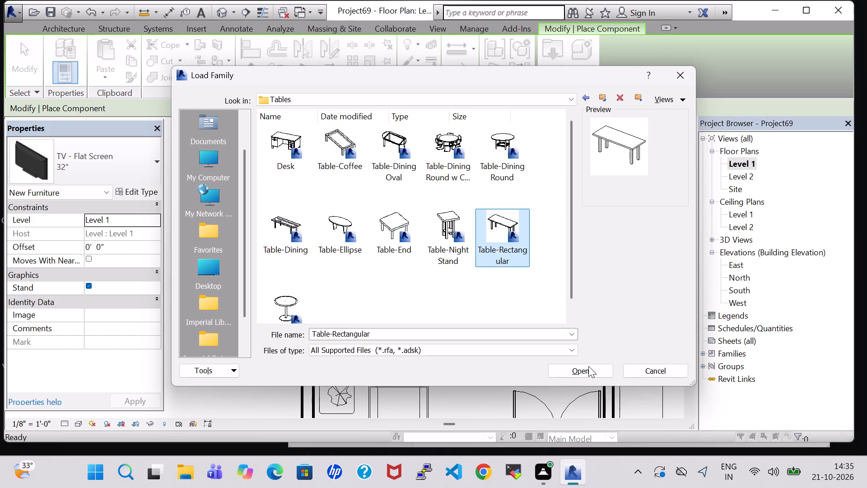
{"action": "left_click", "coordinate": [592, 374]}
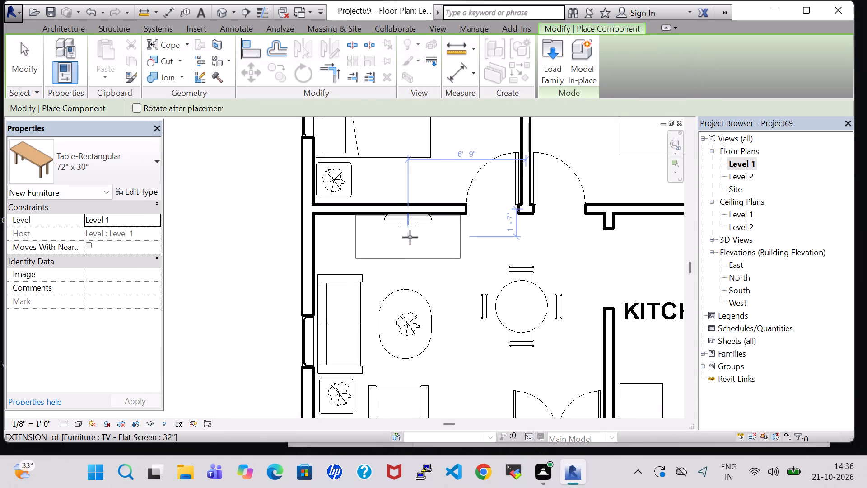
Place the 72" x 30" rectangular table beneath the hall's TV, centred about 1' 7" from the wall behind it.
{"action": "left_click", "coordinate": [410, 237]}
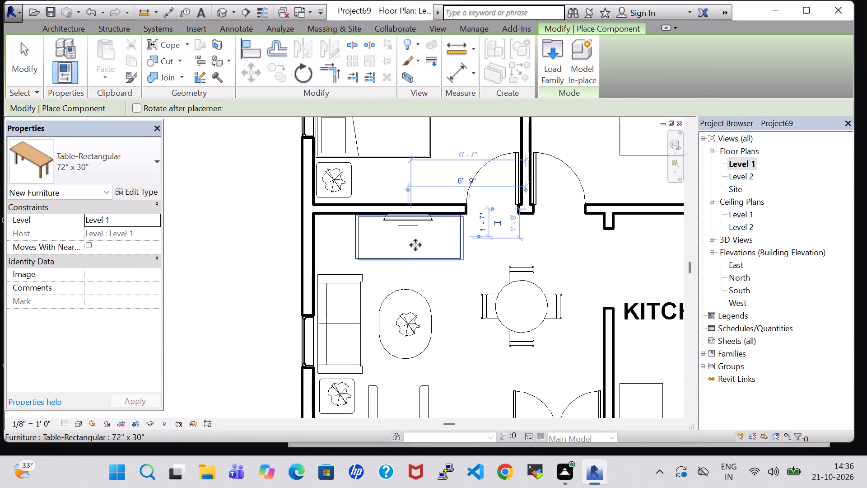
{"action": "key", "text": "Escape"}
{"action": "key", "text": "Escape"}
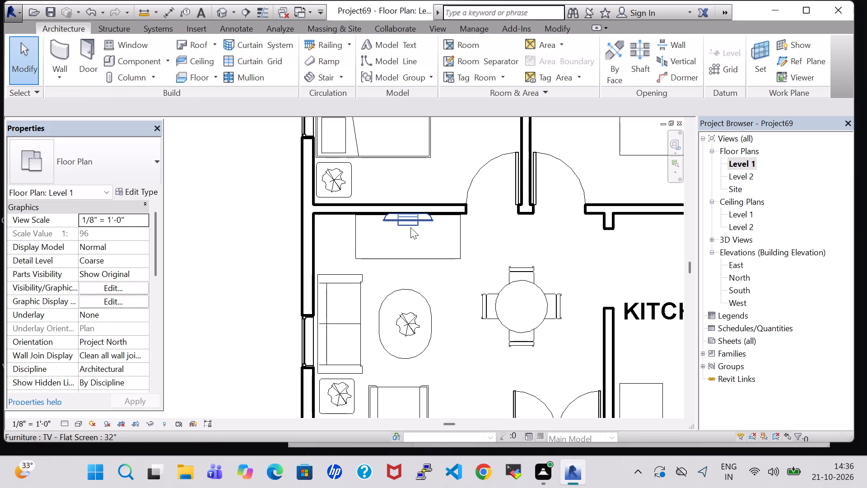
Nudge the flat-screen TV slightly toward the outer wall, over the rectangular table.
{"action": "left_click", "coordinate": [410, 227]}
{"action": "key", "text": "Left"}
{"action": "left_click", "coordinate": [488, 231]}
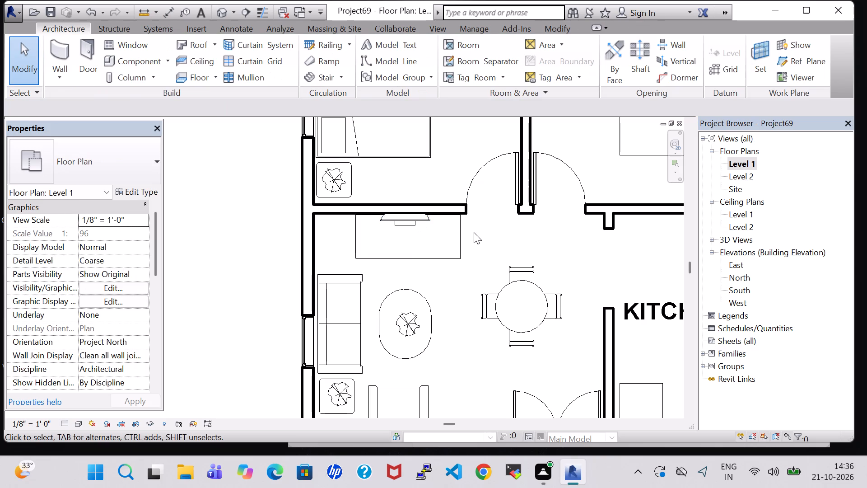
Set the height of the rectangular TV table's type to 2' 3".
{"action": "left_click", "coordinate": [433, 279]}
{"action": "left_click", "coordinate": [430, 262]}
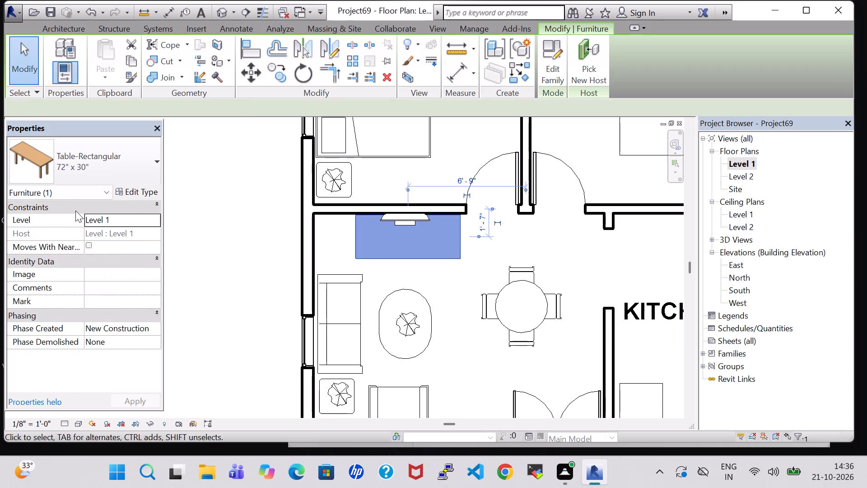
{"action": "left_click", "coordinate": [135, 191]}
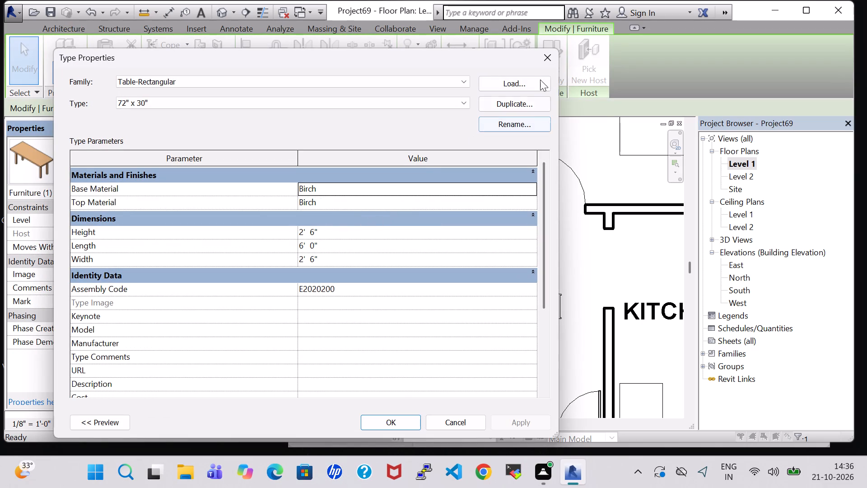
{"action": "left_click", "coordinate": [317, 232]}
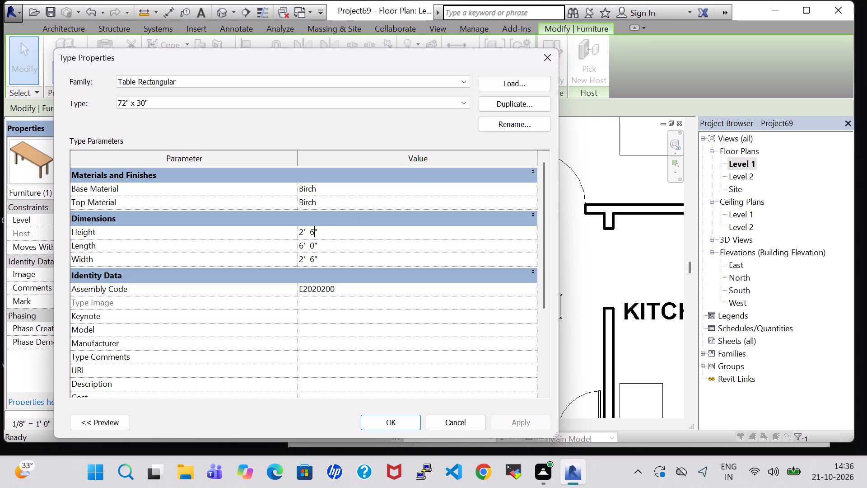
{"action": "key", "text": "BackSpace"}
{"action": "key", "text": "3"}
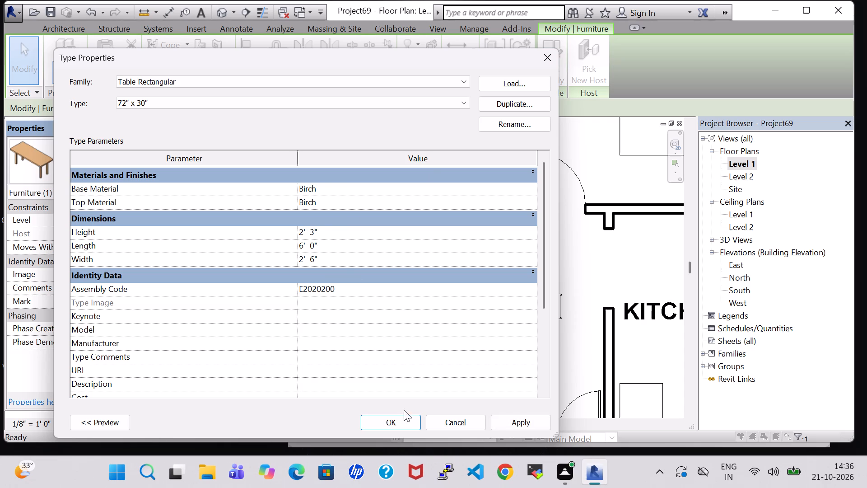
{"action": "left_click", "coordinate": [406, 422]}
{"action": "left_click", "coordinate": [552, 246]}
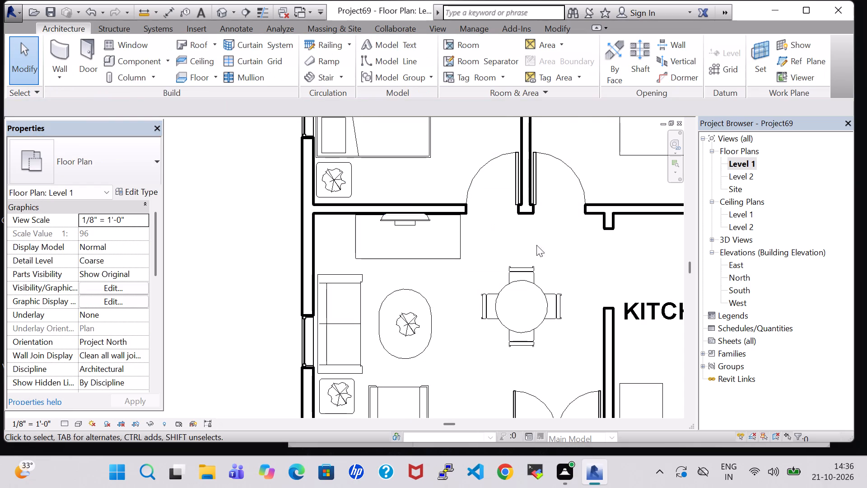
{"action": "left_click", "coordinate": [402, 223]}
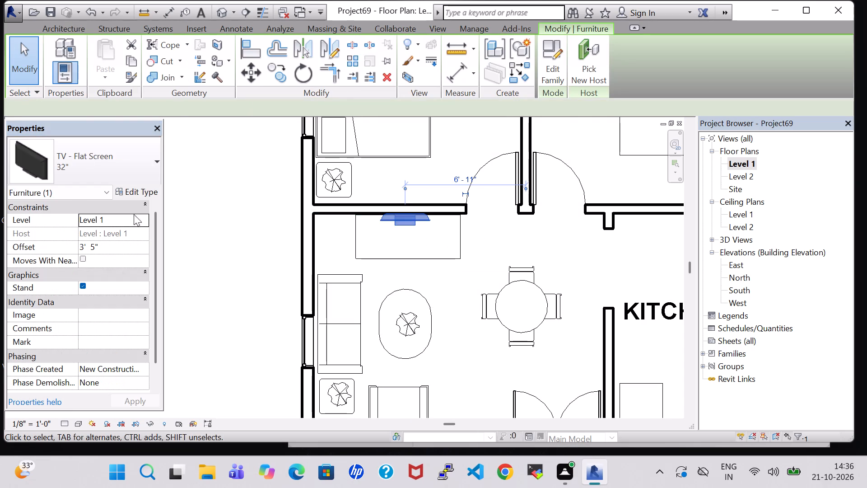
{"action": "left_click", "coordinate": [448, 267]}
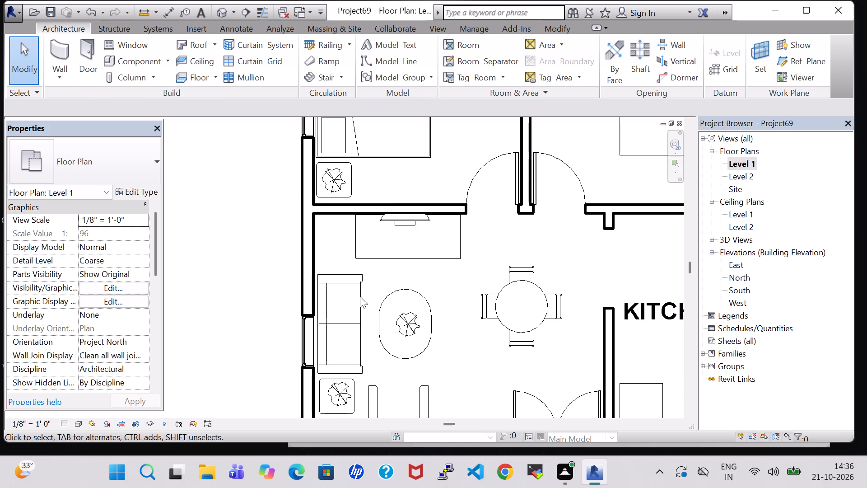
Create two more Agave - 1.5' plants like the bedroom one, one at each short end of the TV table.
{"action": "left_click", "coordinate": [334, 181]}
{"action": "right_click", "coordinate": [334, 181]}
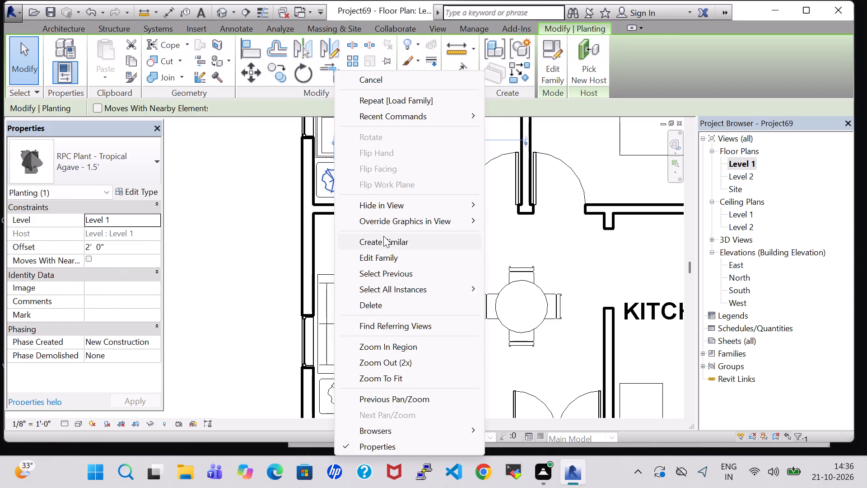
{"action": "left_click", "coordinate": [383, 236]}
{"action": "left_click", "coordinate": [358, 239]}
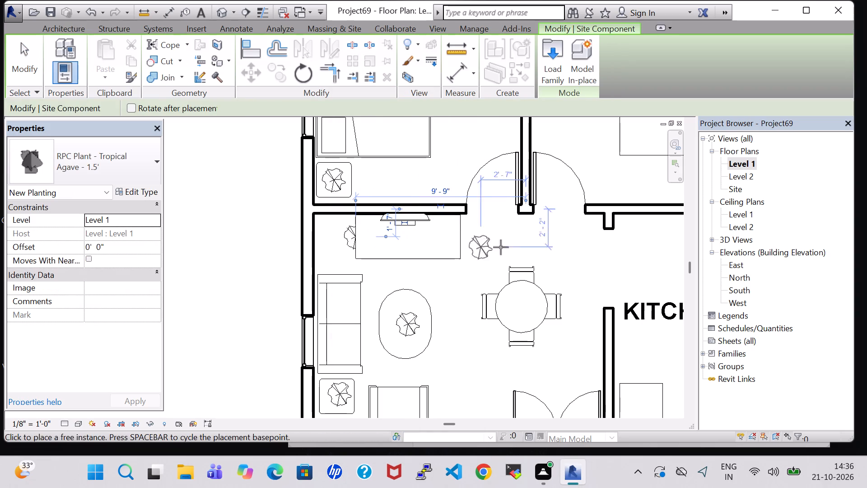
{"action": "left_click", "coordinate": [460, 241]}
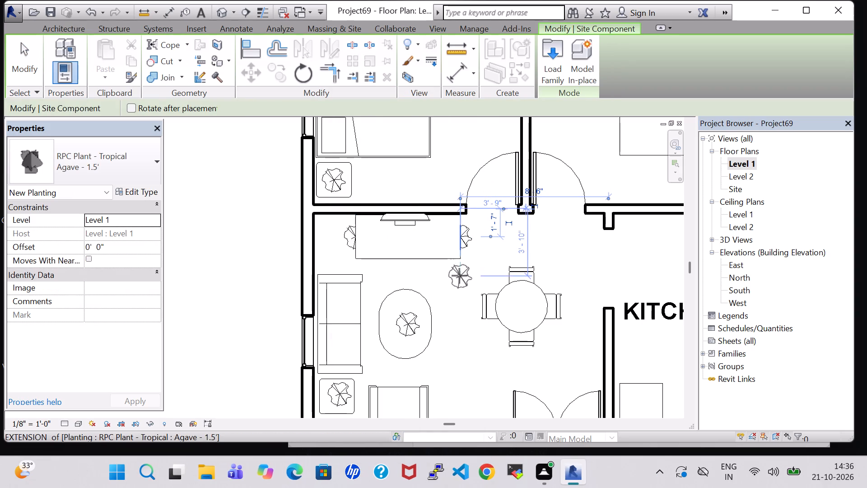
{"action": "key", "text": "Escape"}
{"action": "key", "text": "Escape"}
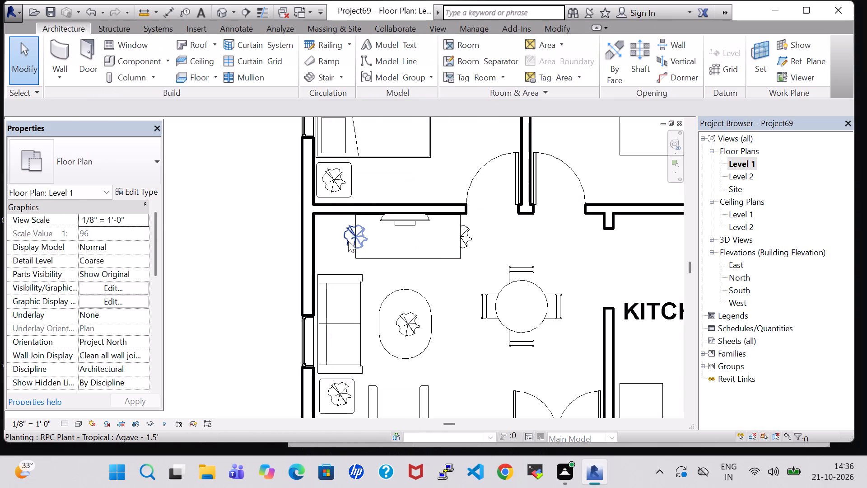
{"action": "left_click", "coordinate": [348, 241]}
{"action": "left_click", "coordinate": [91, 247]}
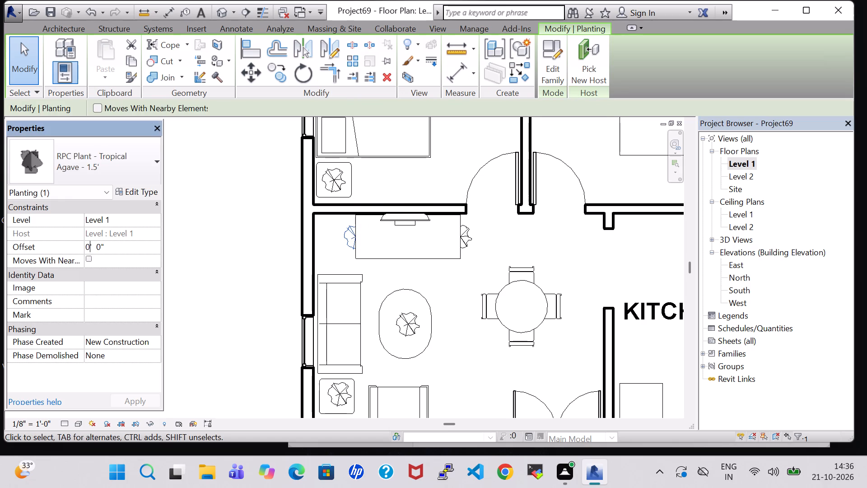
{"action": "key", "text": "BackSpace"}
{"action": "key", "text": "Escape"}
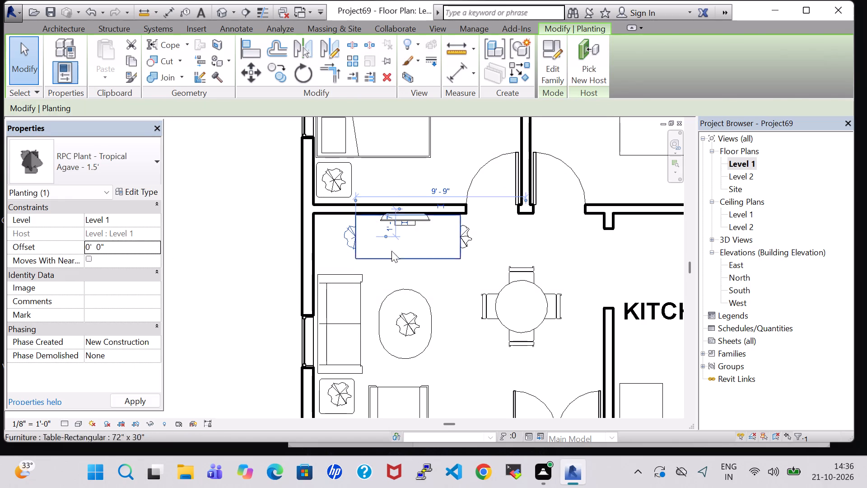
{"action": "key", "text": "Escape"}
Check the rectangular TV table's height in its type properties.
{"action": "left_click", "coordinate": [415, 254]}
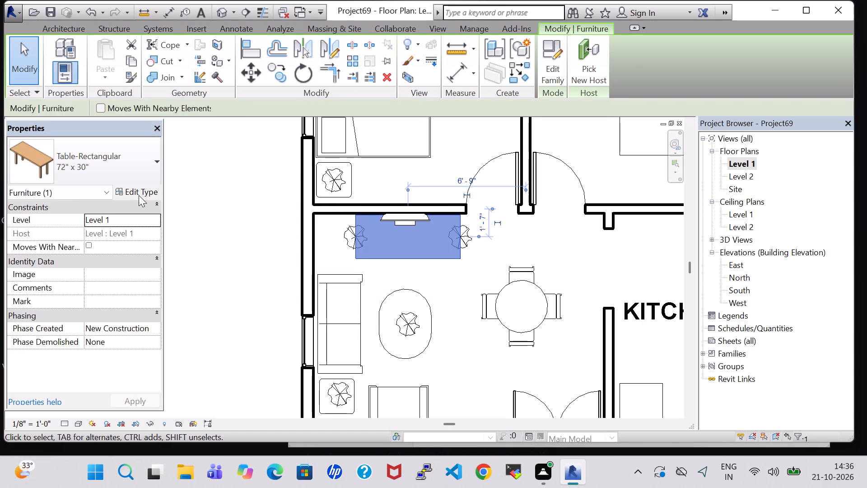
{"action": "left_click", "coordinate": [139, 194]}
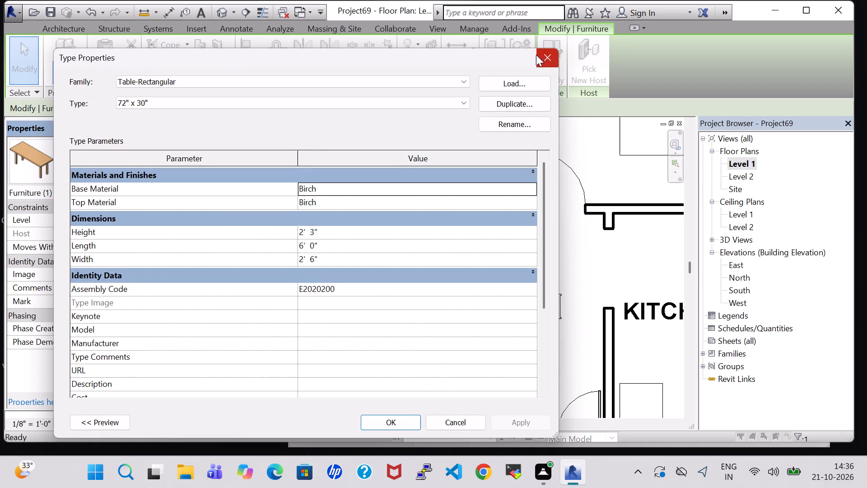
{"action": "left_click", "coordinate": [539, 54]}
{"action": "left_click", "coordinate": [326, 245]}
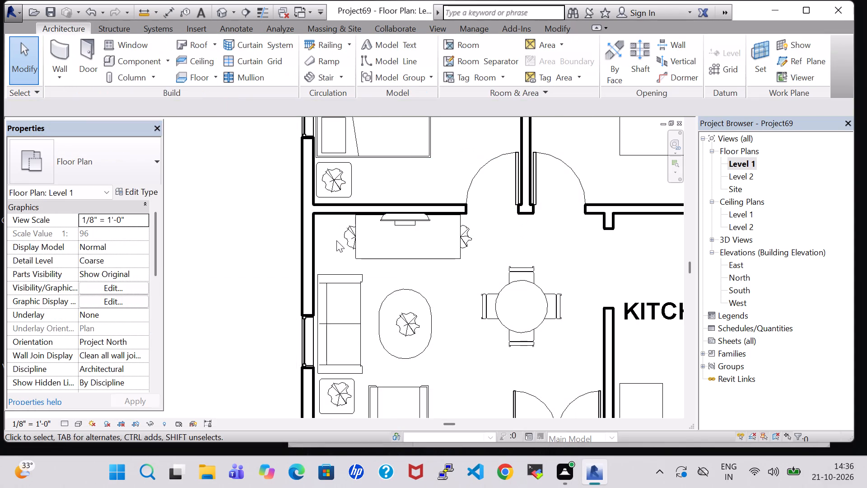
Set the offset of the Agave plant at the TV table's end nearest the outer wall to 2' 3".
{"action": "left_click", "coordinate": [349, 239]}
{"action": "double_click", "coordinate": [89, 245]}
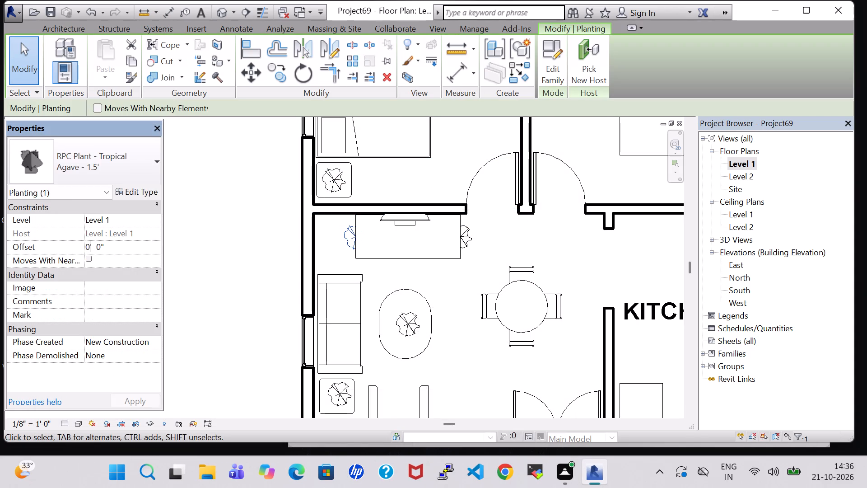
{"action": "key", "text": "BackSpace"}
{"action": "key", "text": "2"}
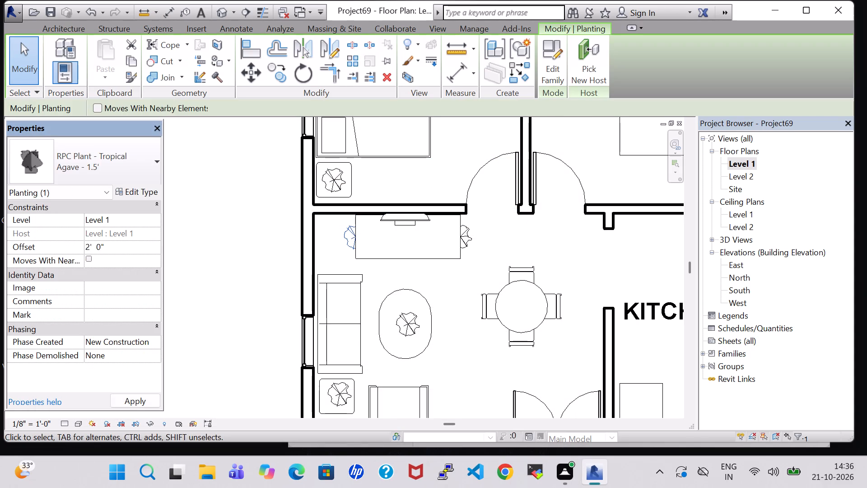
{"action": "left_click", "coordinate": [99, 247]}
{"action": "key", "text": "BackSpace"}
{"action": "key", "text": "3"}
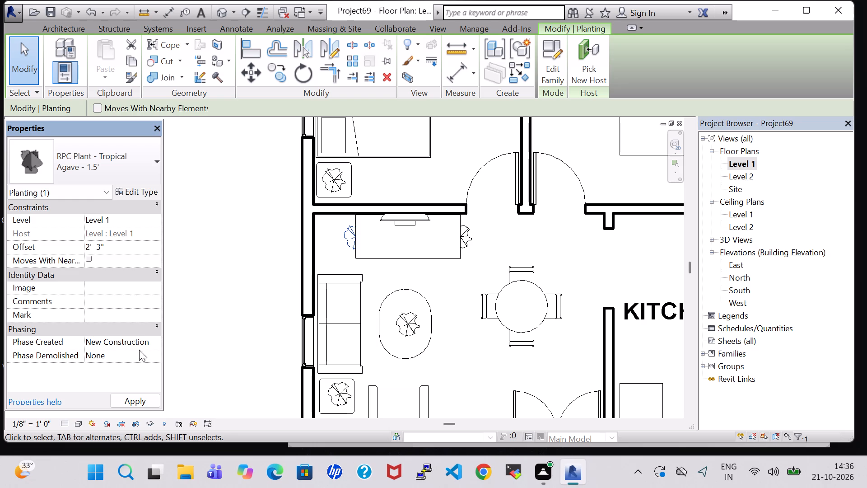
{"action": "left_click", "coordinate": [144, 405]}
Nudge that plant inward onto the TV table, about 1' 9" from the wall behind the TV.
{"action": "key", "text": "Right"}
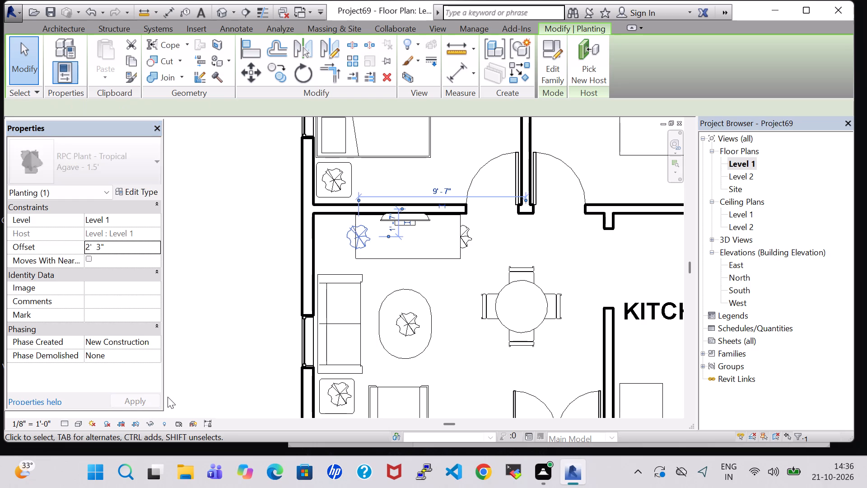
{"action": "key", "text": "Right"}
{"action": "key", "text": "Right"}
{"action": "key", "text": "Right"}
{"action": "key", "text": "Right"}
{"action": "key", "text": "Down"}
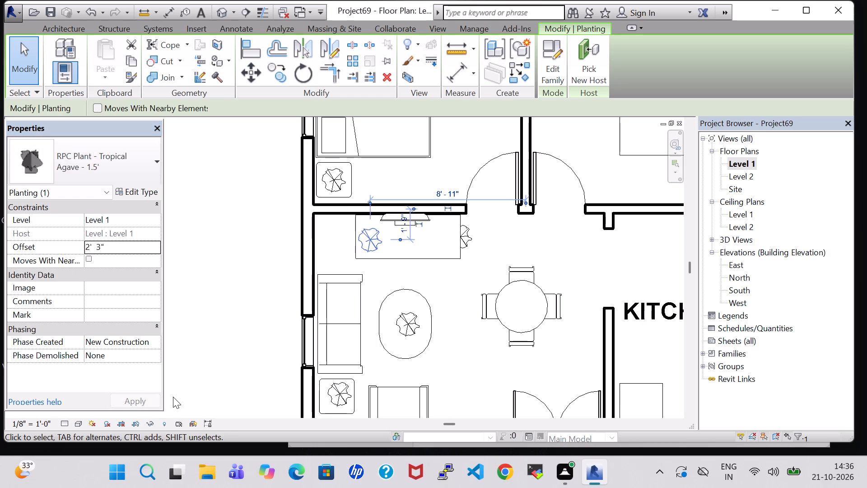
{"action": "key", "text": "Left"}
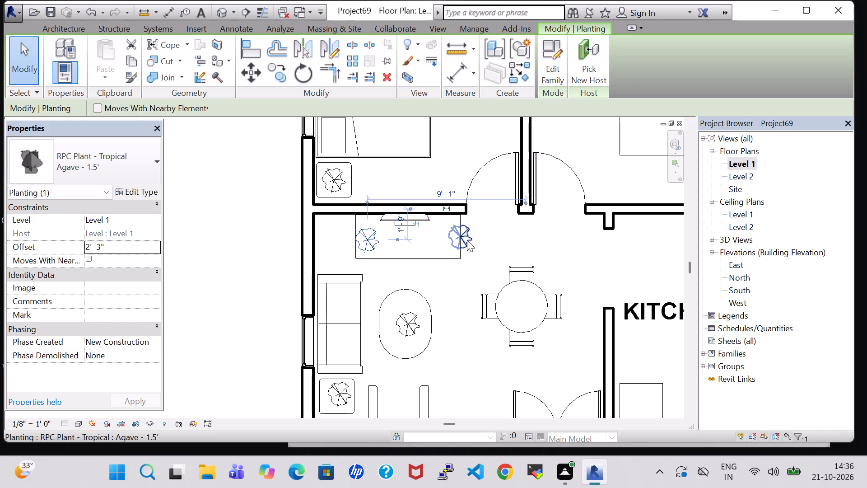
Set the offset of the Agave plant at the TV table's end nearest the bedroom door to 2' 3".
{"action": "left_click", "coordinate": [467, 240]}
{"action": "left_click", "coordinate": [89, 250]}
{"action": "left_click", "coordinate": [89, 250]}
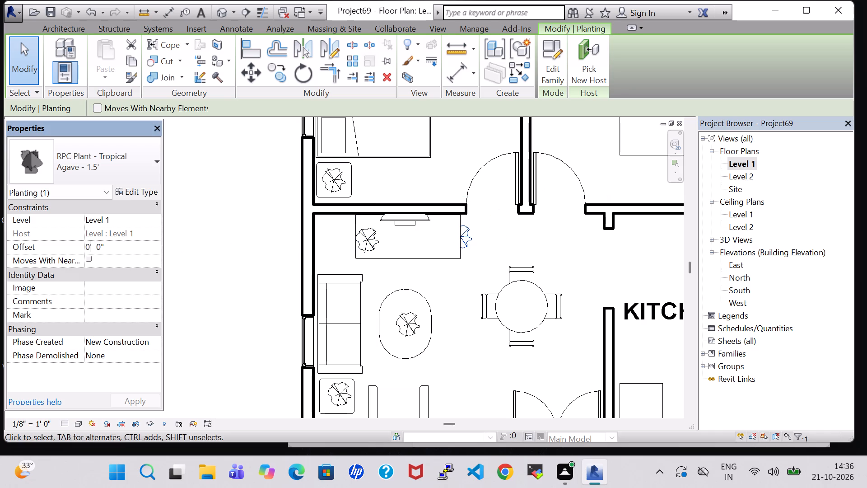
{"action": "key", "text": "BackSpace"}
{"action": "key", "text": "2"}
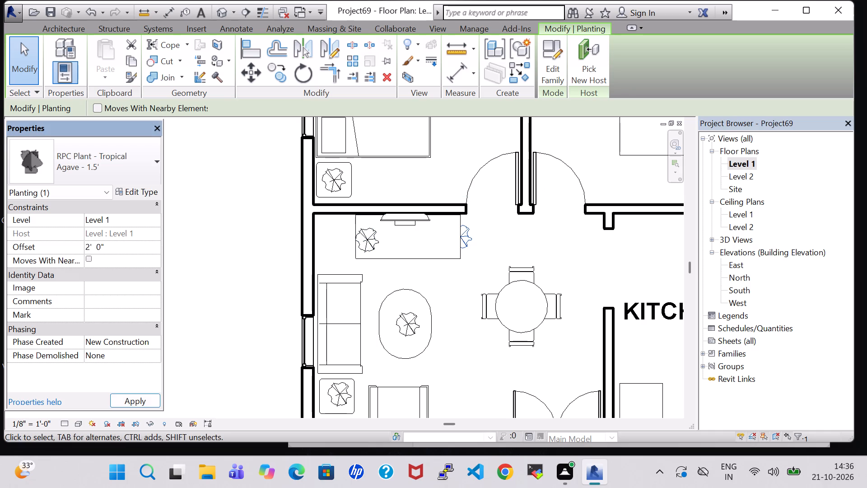
{"action": "left_click", "coordinate": [102, 249]}
{"action": "key", "text": "BackSpace"}
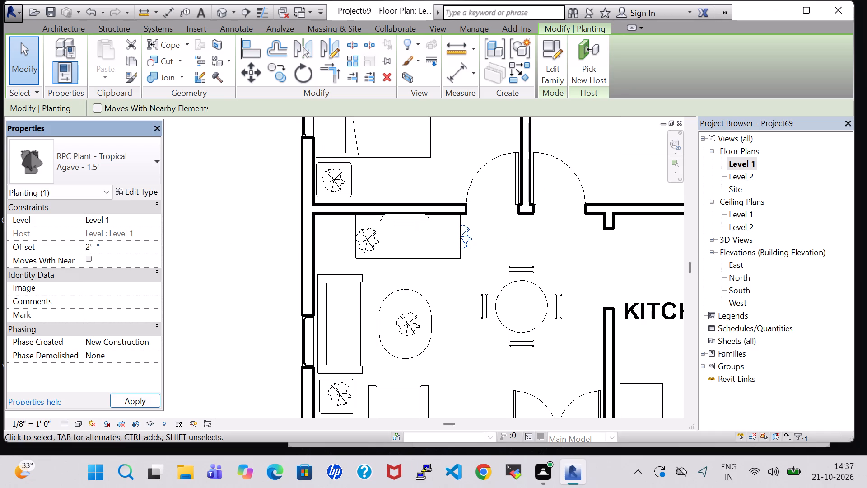
{"action": "key", "text": "3"}
{"action": "left_click", "coordinate": [144, 402]}
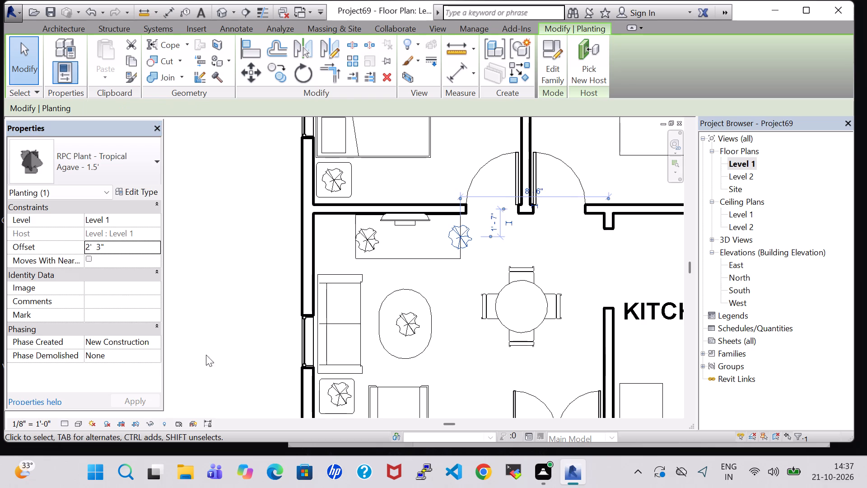
Nudge the door-side plant inward onto the TV table, about 1' 9" from the wall, mirroring the other plant.
{"action": "left_click", "coordinate": [451, 294]}
{"action": "left_click", "coordinate": [463, 238]}
{"action": "key", "text": "Left"}
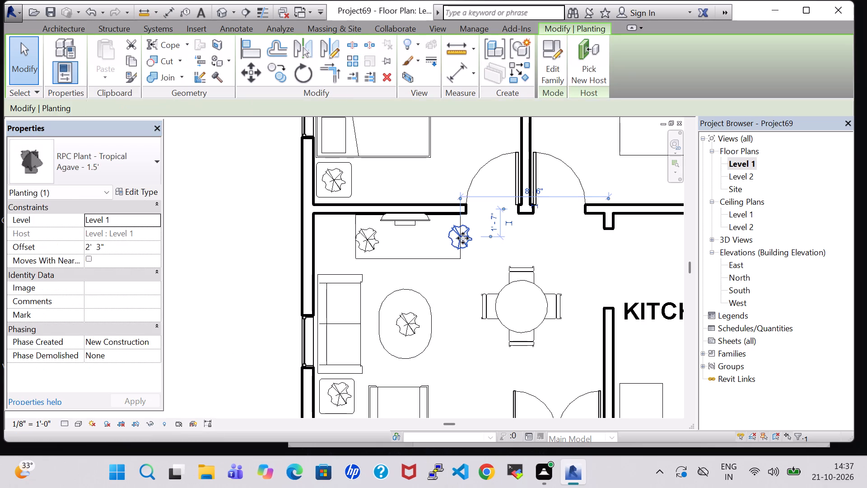
{"action": "key", "text": "Left"}
{"action": "key", "text": "Left"}
{"action": "key", "text": "Left"}
{"action": "key", "text": "Left"}
{"action": "key", "text": "Down"}
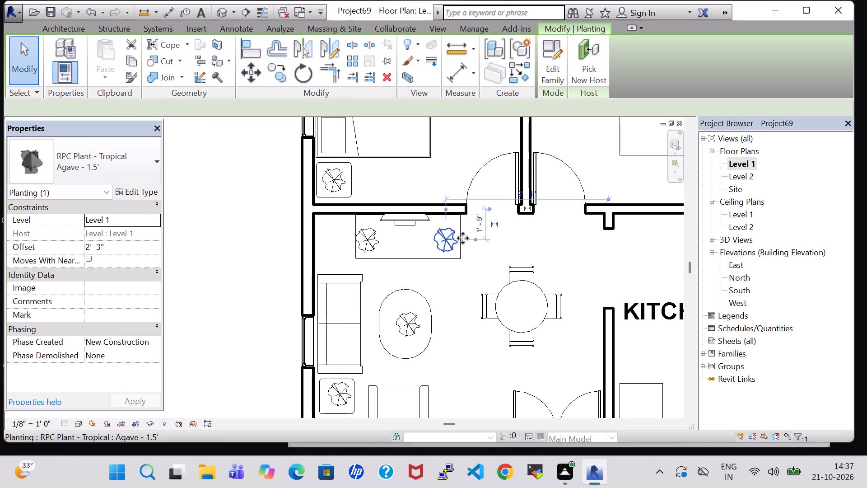
{"action": "key", "text": "Right"}
{"action": "left_click", "coordinate": [533, 247]}
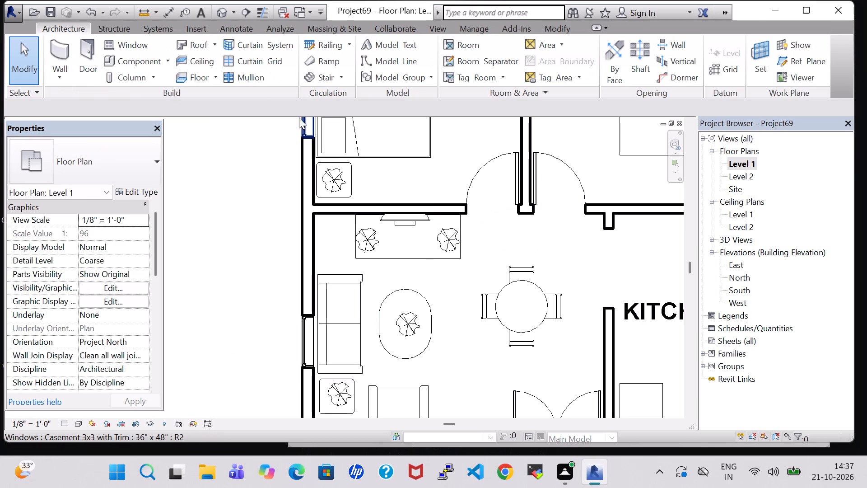
Open the default 3D view to examine the TV table and its plants in the hall.
{"action": "left_click", "coordinate": [220, 9]}
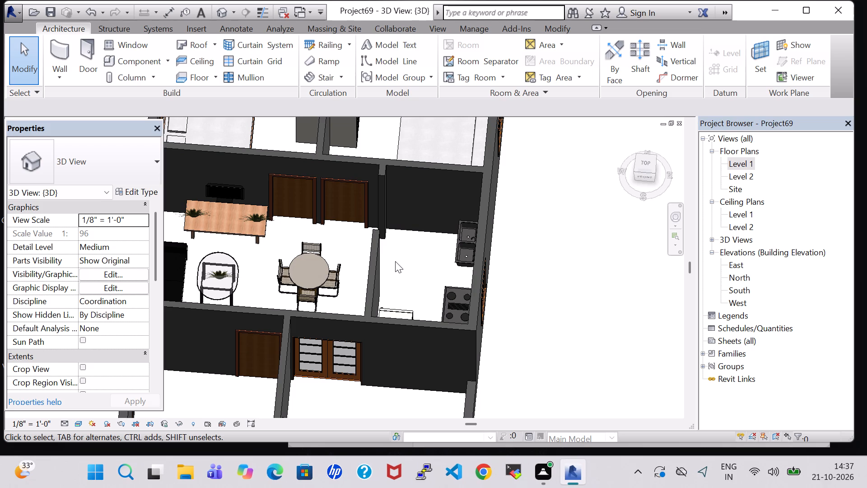
On the Level 1 plan, nudge the TV table toward the sofa-side wall, 7'-0" from the wall between the bedrooms, and shift both its plants likewise.
{"action": "scroll", "coordinate": [286, 256], "scroll_direction": "up", "scroll_amount": 3}
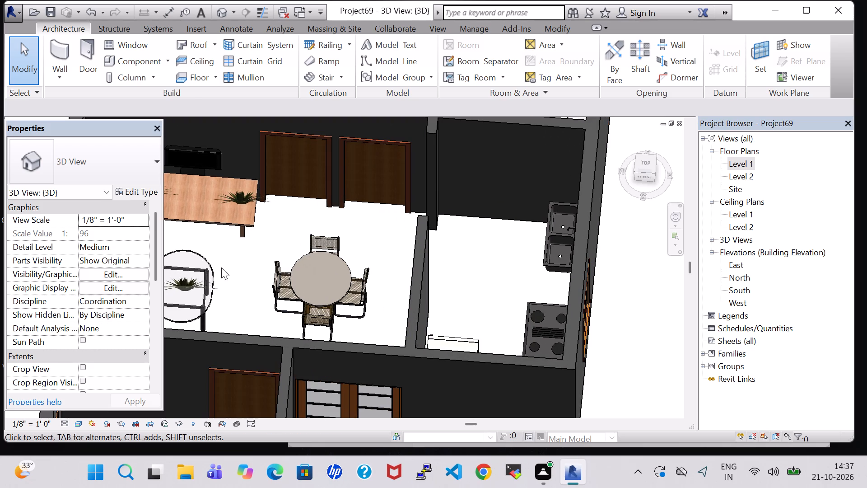
{"action": "middle_click_drag", "start_coordinate": [221, 267], "coordinate": [257, 223], "text": "shift"}
{"action": "middle_click_drag", "start_coordinate": [257, 223], "coordinate": [252, 208], "text": "shift"}
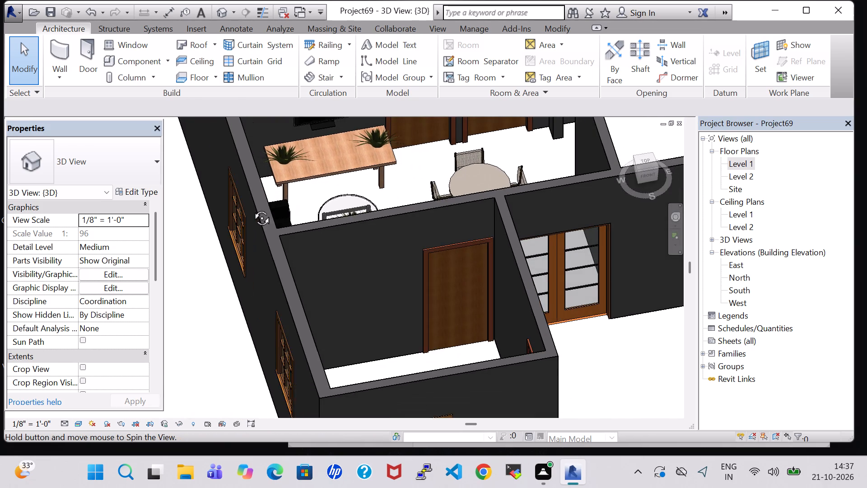
{"action": "double_click", "coordinate": [743, 162]}
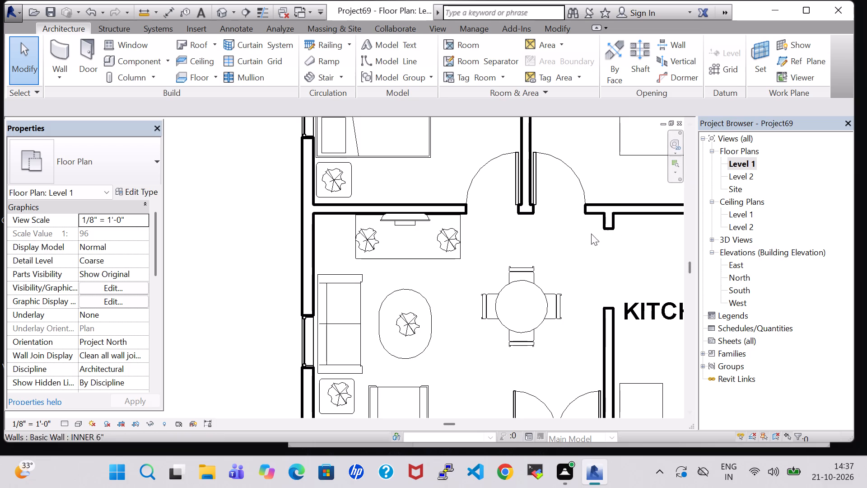
{"action": "scroll", "coordinate": [588, 234], "scroll_direction": "down", "scroll_amount": 3}
{"action": "left_click", "coordinate": [469, 246]}
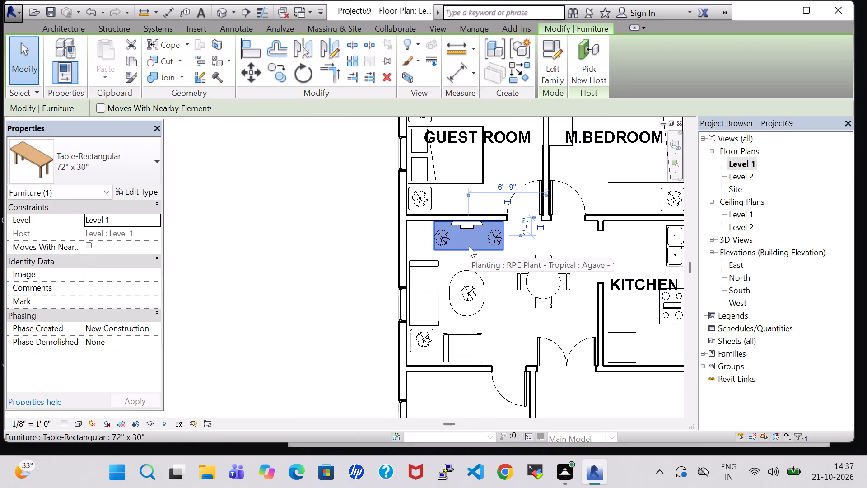
{"action": "key", "text": "Left"}
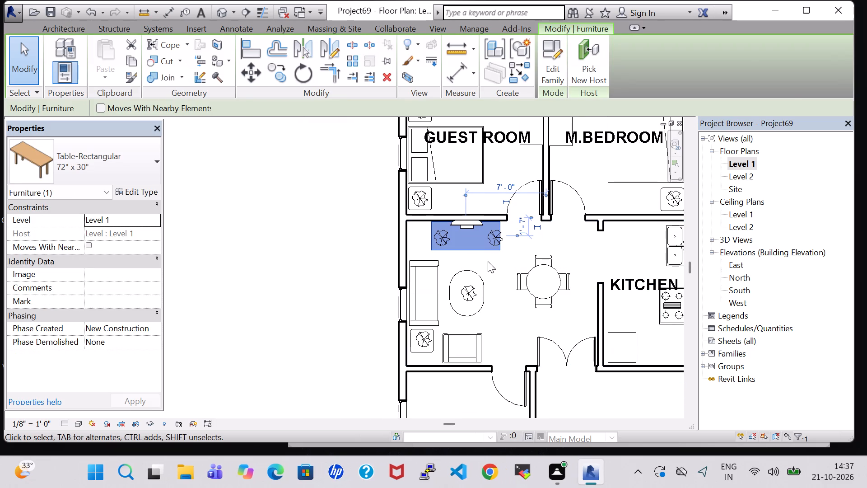
{"action": "left_click", "coordinate": [493, 267]}
{"action": "left_click", "coordinate": [491, 237]}
{"action": "key", "text": "Left"}
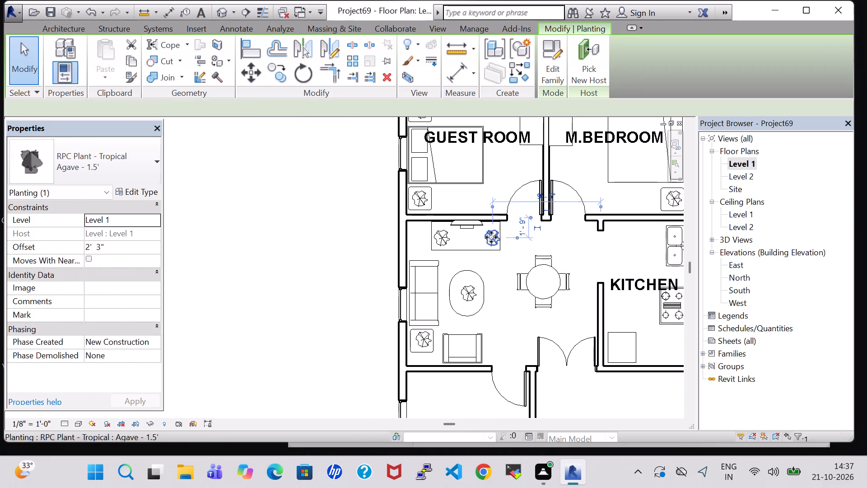
{"action": "left_click", "coordinate": [444, 239]}
{"action": "key", "text": "Left"}
{"action": "left_click", "coordinate": [497, 263]}
Place a new tagged room in the hall over the sofa seating area, beside the kitchen.
{"action": "scroll", "coordinate": [497, 263], "scroll_direction": "down", "scroll_amount": 1}
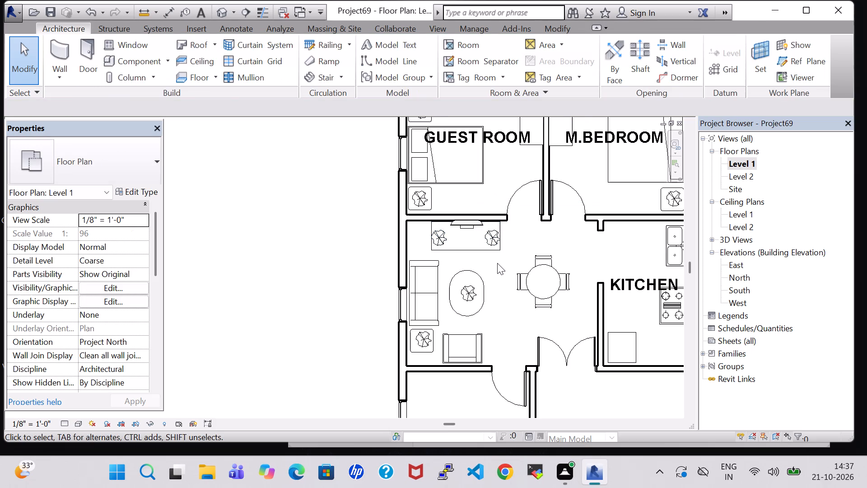
{"action": "scroll", "coordinate": [497, 263], "scroll_direction": "down", "scroll_amount": 2}
{"action": "left_click", "coordinate": [466, 45]}
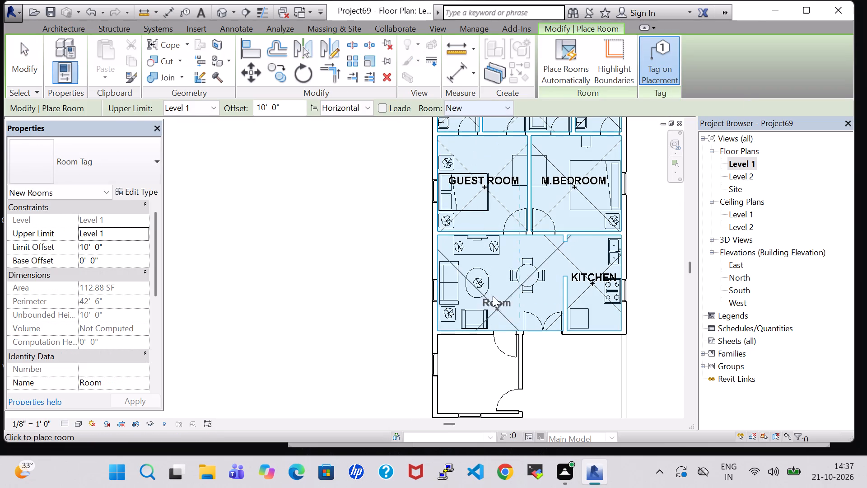
{"action": "left_click", "coordinate": [479, 282]}
{"action": "left_click", "coordinate": [755, 423]}
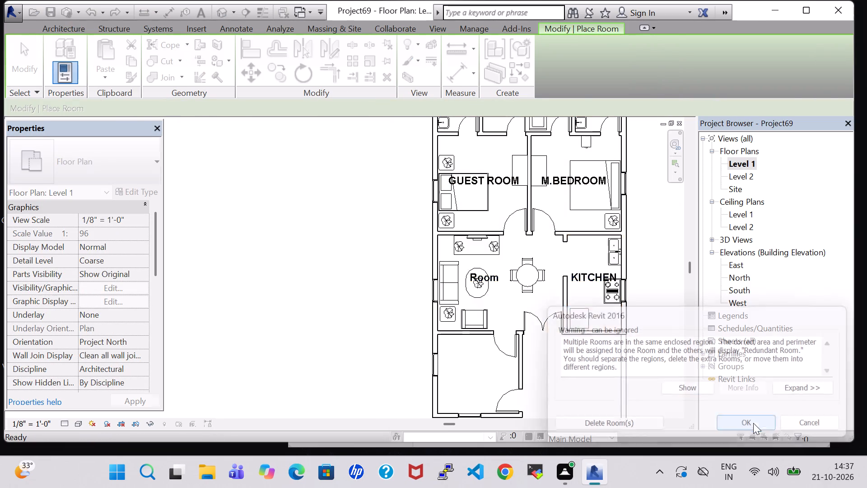
{"action": "key", "text": "Escape"}
{"action": "key", "text": "Escape"}
Rename the hall's room tag as LIVING/DINING.
{"action": "double_click", "coordinate": [491, 277]}
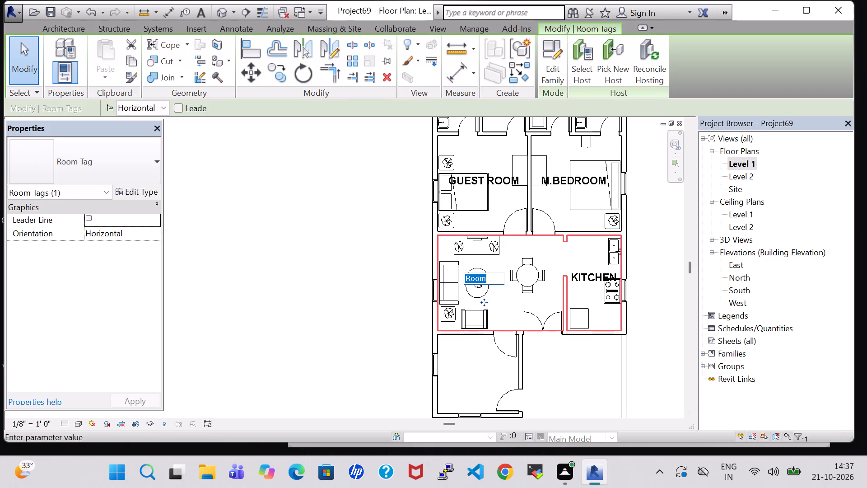
{"action": "key", "text": "BackSpace"}
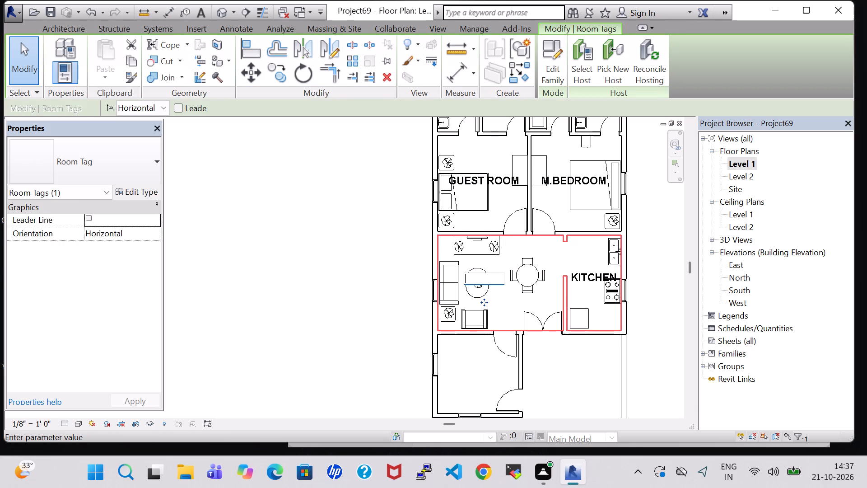
{"action": "type", "text": "LIVING"}
{"action": "key", "text": "space"}
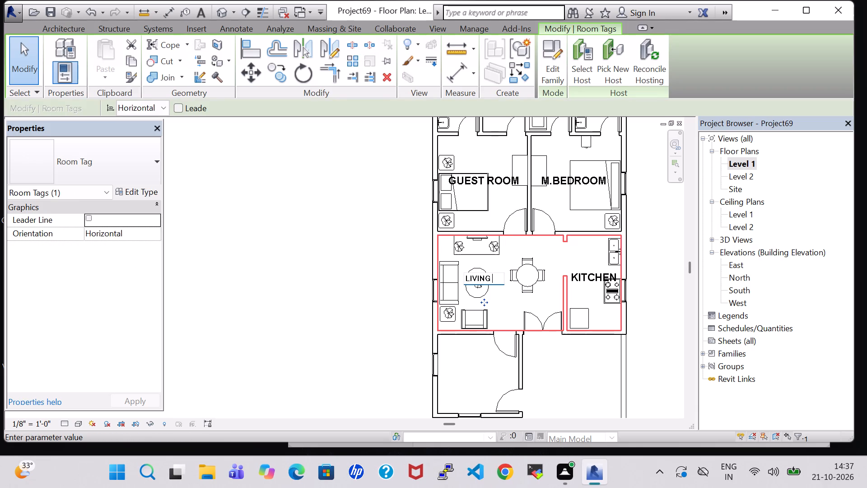
{"action": "key", "text": "BackSpace"}
{"action": "key", "text": "slash"}
{"action": "type", "text": "DINING"}
{"action": "key", "text": "Return"}
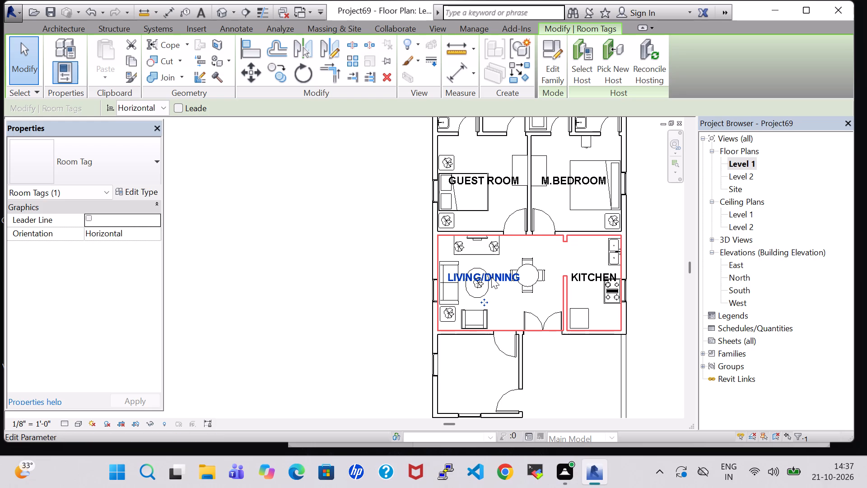
{"action": "left_click", "coordinate": [587, 349]}
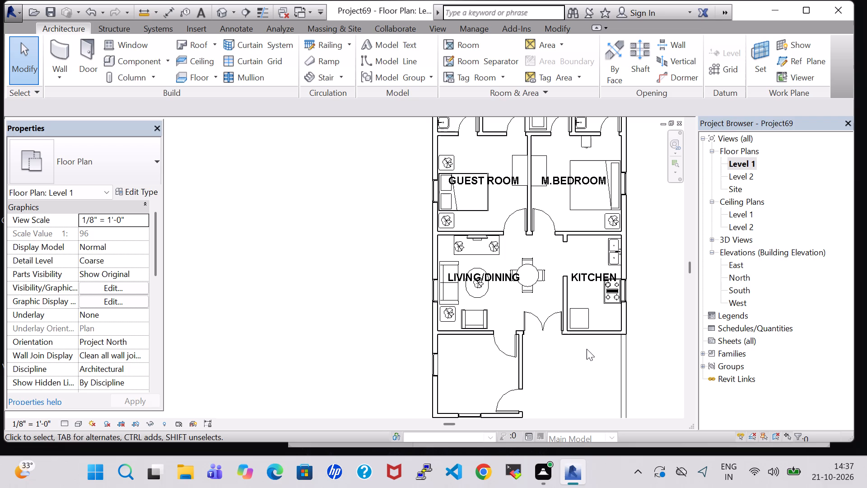
Place a Bed-Box Queen 60" x 79", similar to the guest room's, in the unfurnished front room with its headboard against the exterior side window wall.
{"action": "scroll", "coordinate": [514, 278], "scroll_direction": "down", "scroll_amount": 3}
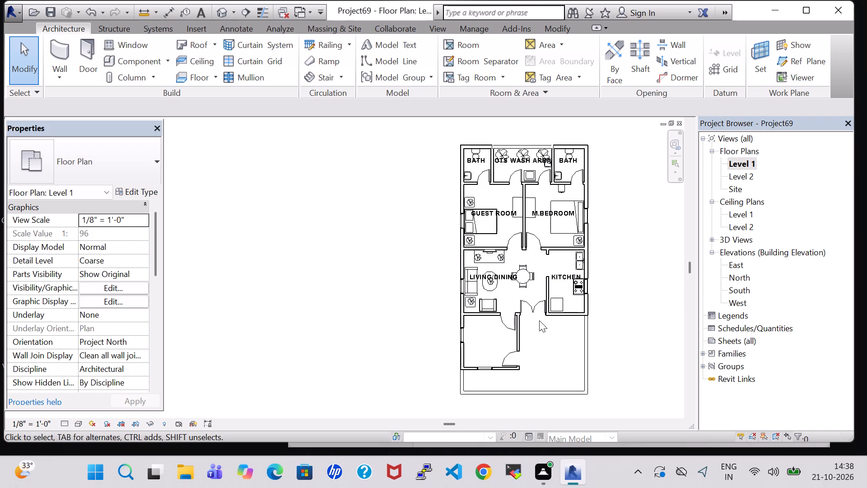
{"action": "left_click", "coordinate": [489, 229]}
{"action": "right_click", "coordinate": [489, 229]}
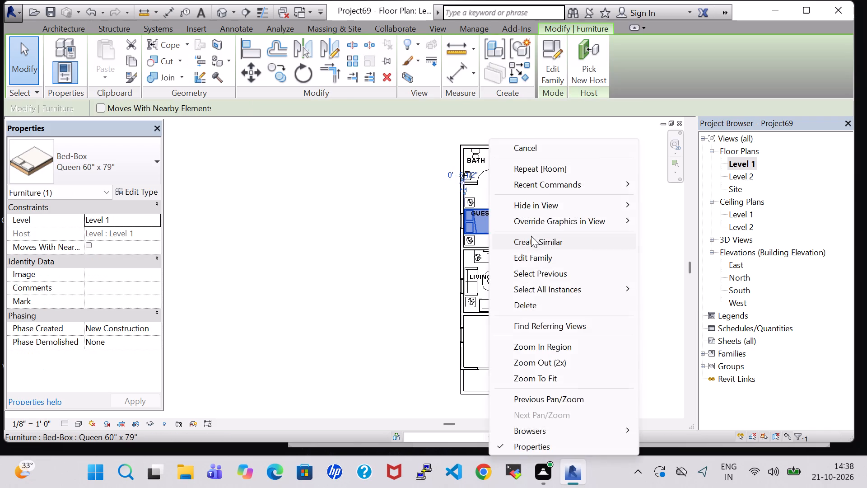
{"action": "left_click", "coordinate": [541, 243]}
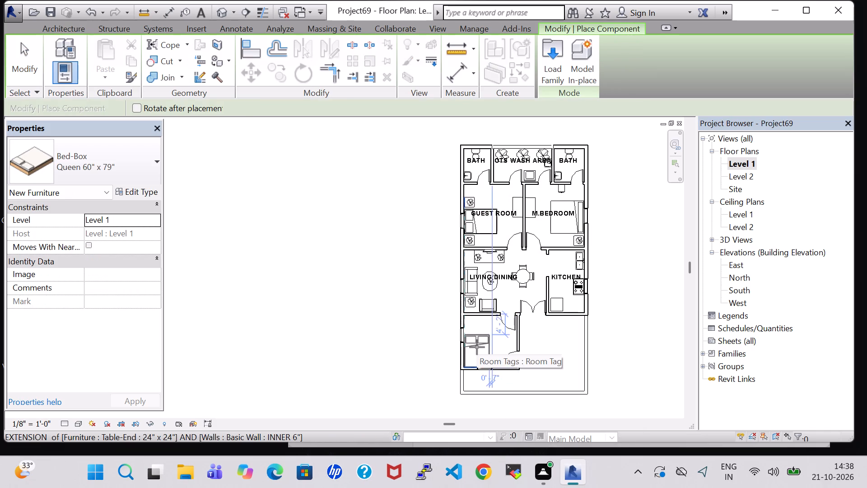
{"action": "key", "text": "space"}
{"action": "key", "text": "space"}
{"action": "scroll", "coordinate": [480, 343], "scroll_direction": "up", "scroll_amount": 2}
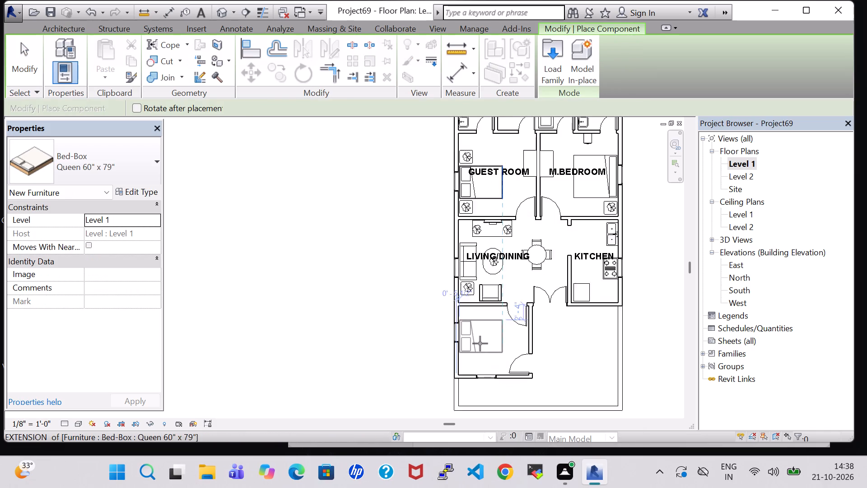
{"action": "scroll", "coordinate": [480, 343], "scroll_direction": "up", "scroll_amount": 12}
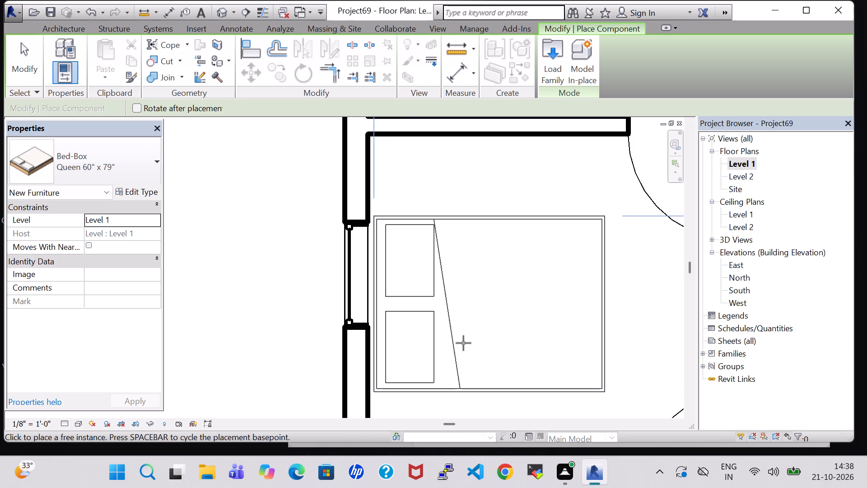
{"action": "left_click", "coordinate": [463, 343]}
{"action": "scroll", "coordinate": [468, 340], "scroll_direction": "down", "scroll_amount": 7}
{"action": "key", "text": "Escape"}
{"action": "key", "text": "Escape"}
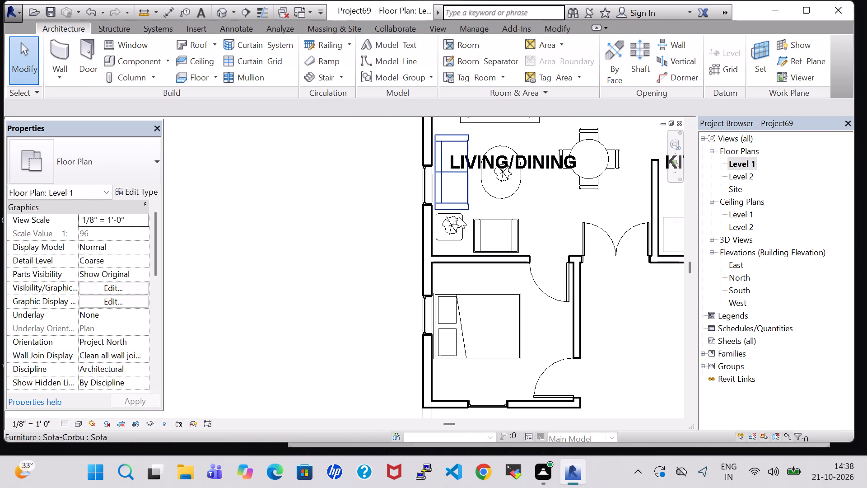
Place a Table-End 24" x 24", similar to the one beside the sofa, between the front room's bed and front wall.
{"action": "left_click", "coordinate": [462, 238]}
{"action": "right_click", "coordinate": [462, 238]}
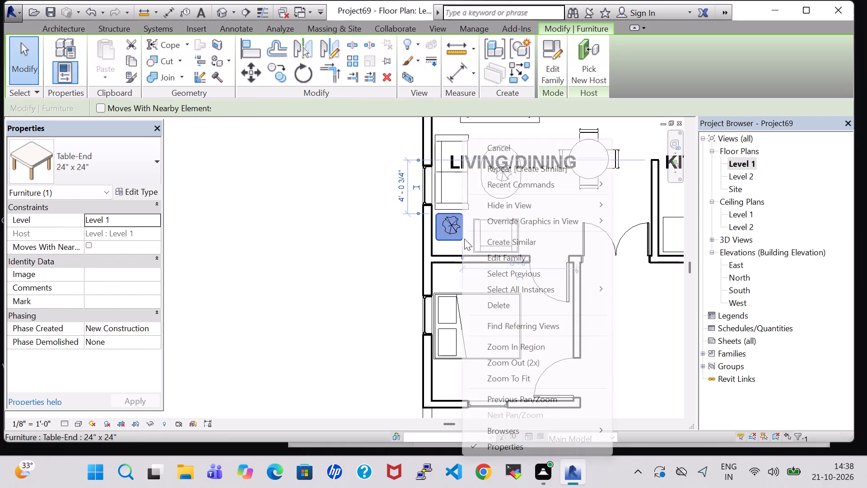
{"action": "left_click", "coordinate": [510, 246]}
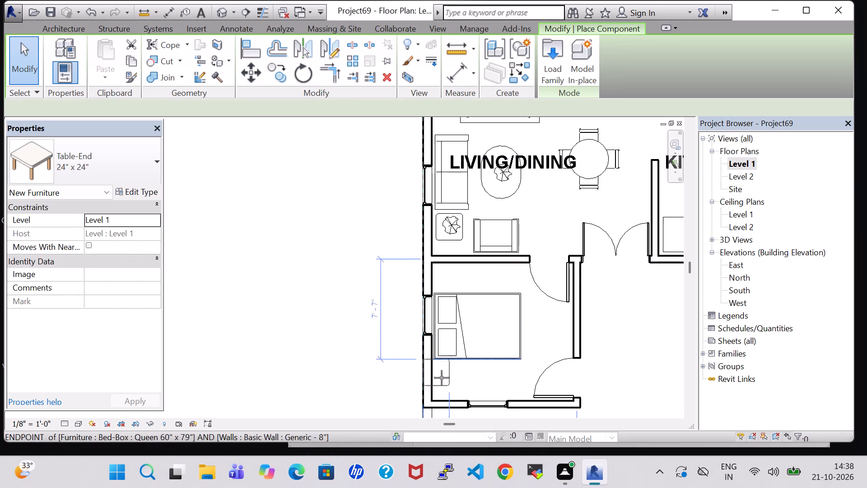
{"action": "scroll", "coordinate": [454, 382], "scroll_direction": "up", "scroll_amount": 3}
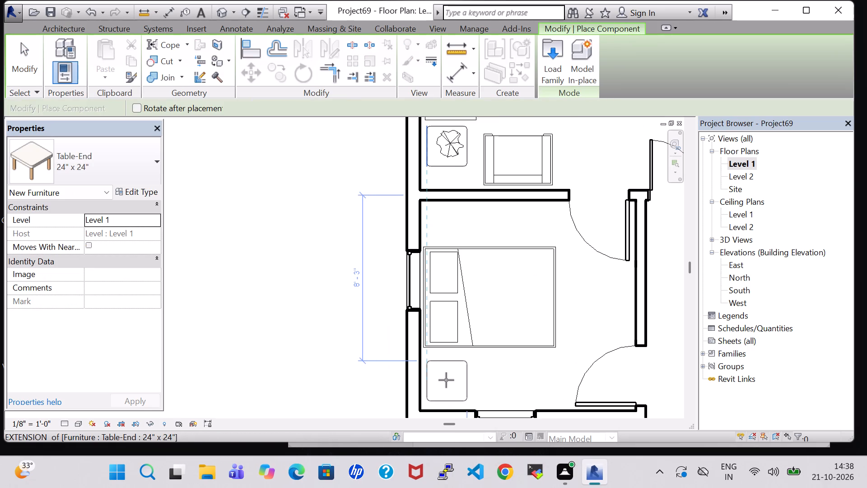
{"action": "left_click", "coordinate": [446, 380]}
{"action": "key", "text": "Escape"}
{"action": "key", "text": "Escape"}
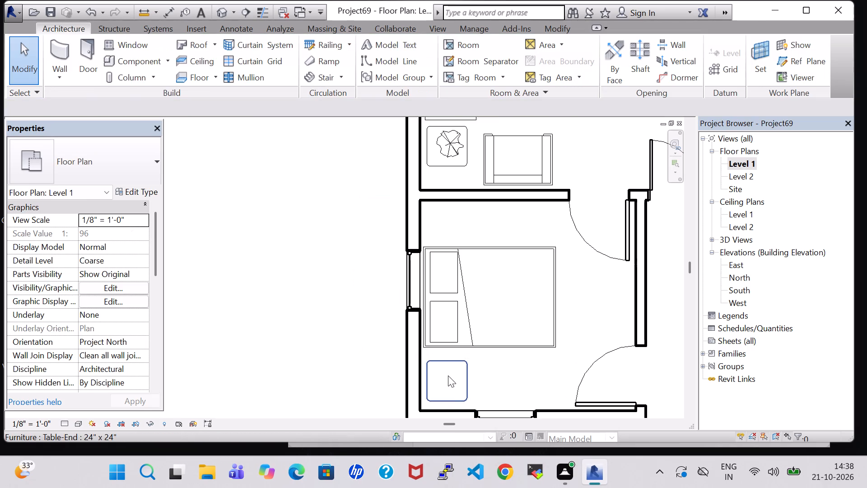
Place an RPC Tropical Agave 1.5' plant, similar to the one beside the sofa, at the edge of the front room's bedside table.
{"action": "left_click", "coordinate": [451, 148]}
{"action": "right_click", "coordinate": [451, 148]}
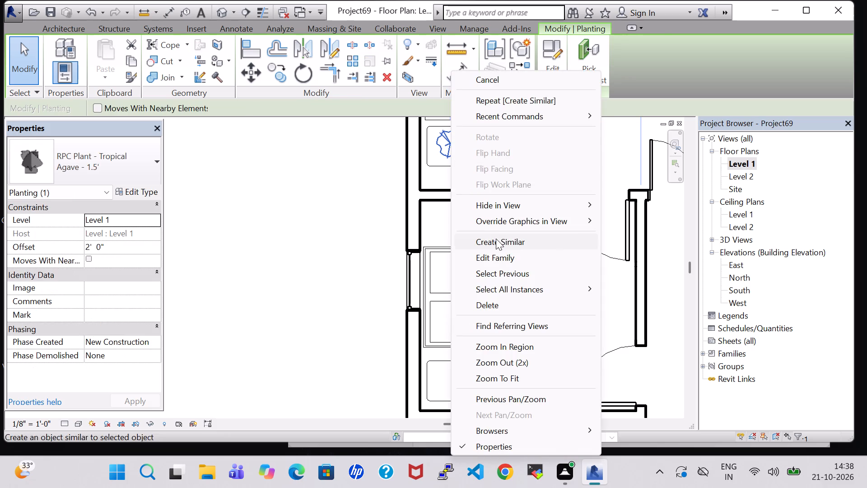
{"action": "left_click", "coordinate": [496, 239]}
{"action": "left_click", "coordinate": [470, 382]}
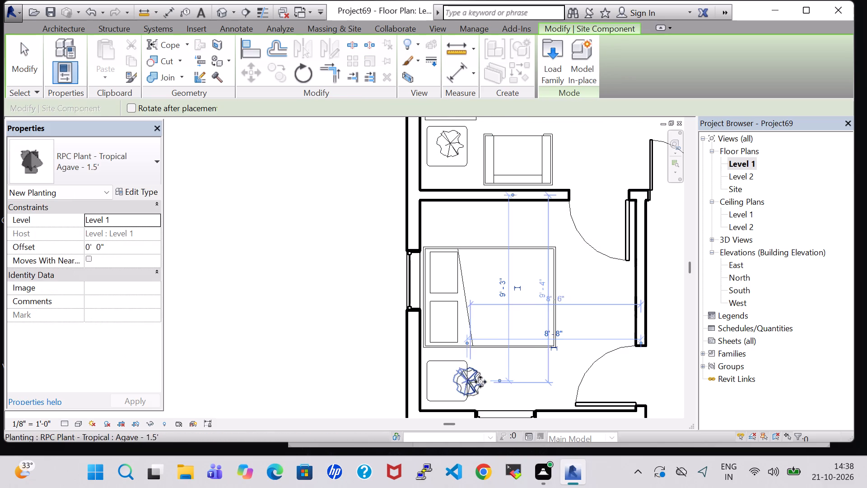
{"action": "key", "text": "Escape"}
{"action": "key", "text": "Escape"}
Nudge the front room's bedside table closer to the exterior wall behind the headboard.
{"action": "left_click", "coordinate": [447, 362]}
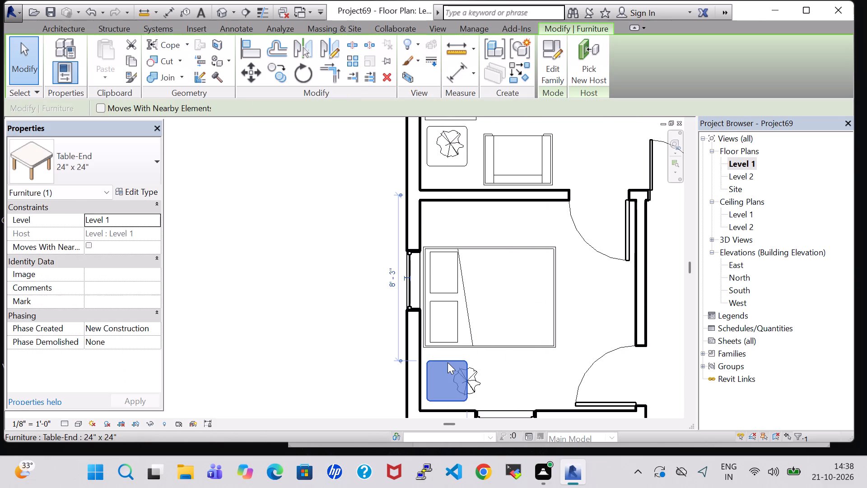
{"action": "key", "text": "Left"}
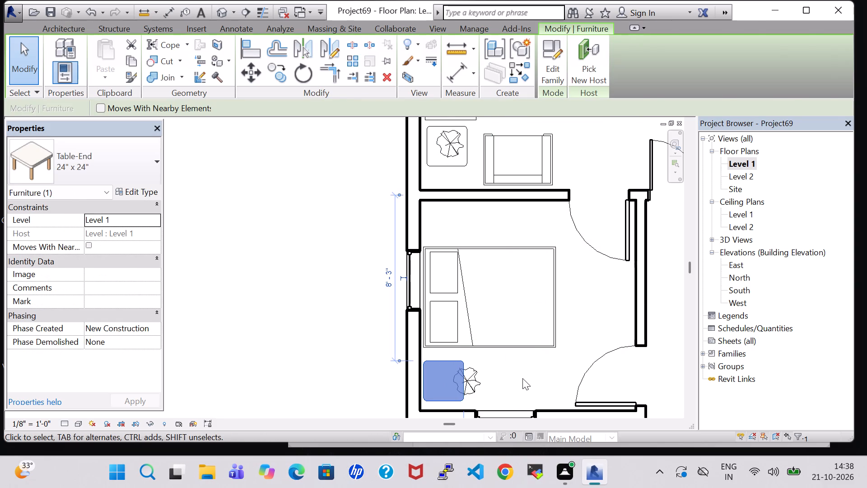
{"action": "left_click", "coordinate": [522, 378]}
Set the offset of the front room's Agave plant to 2' 0".
{"action": "left_click", "coordinate": [479, 383]}
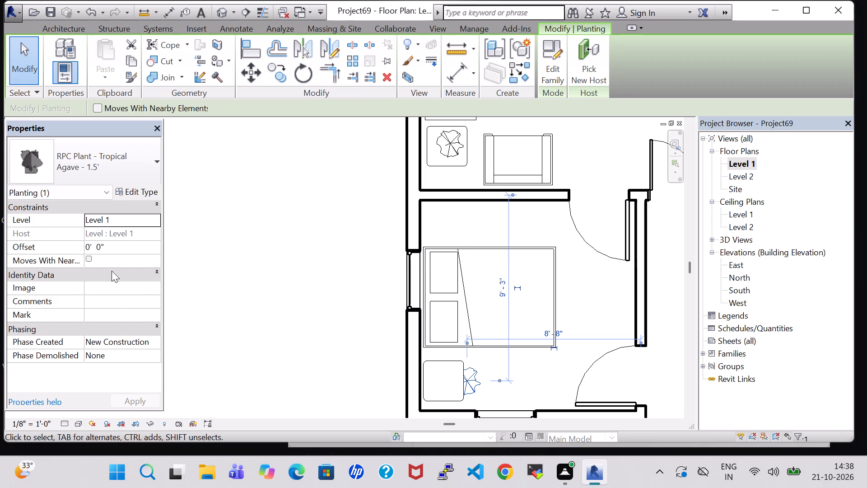
{"action": "left_click", "coordinate": [93, 246]}
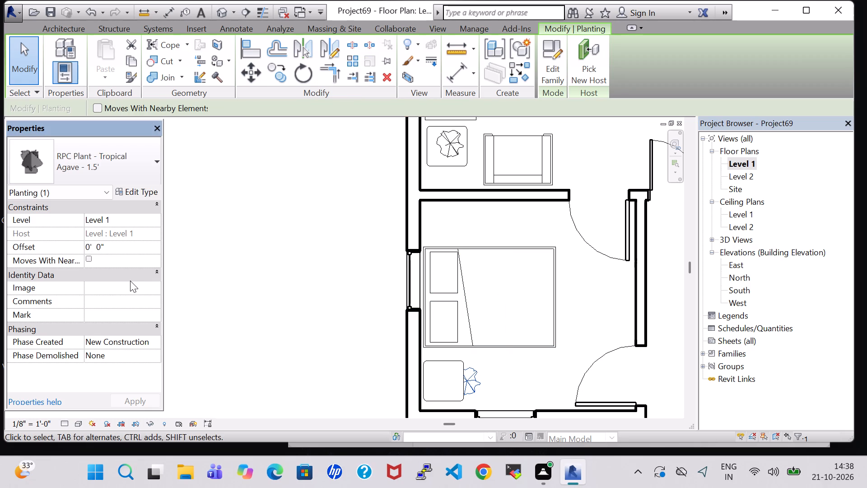
{"action": "key", "text": "Left"}
{"action": "key", "text": "BackSpace"}
{"action": "key", "text": "2"}
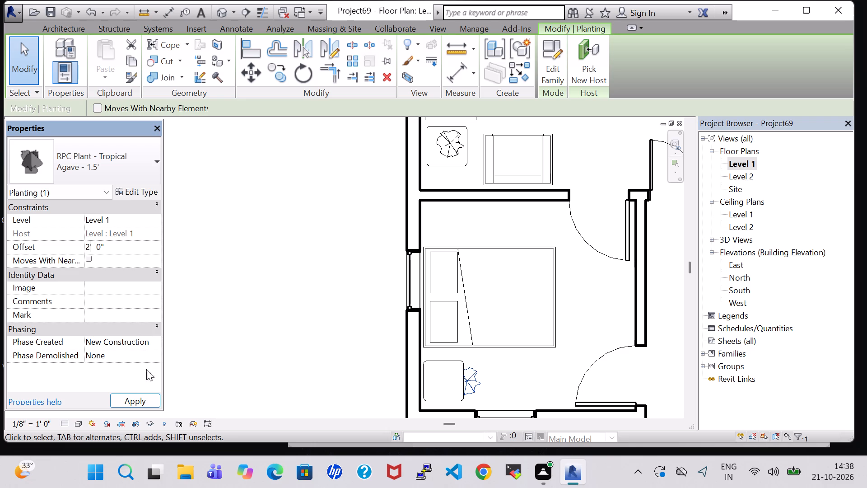
{"action": "left_click", "coordinate": [152, 397]}
Nudge the Agave plant sideways onto the middle of the front room's bedside table.
{"action": "key", "text": "Left"}
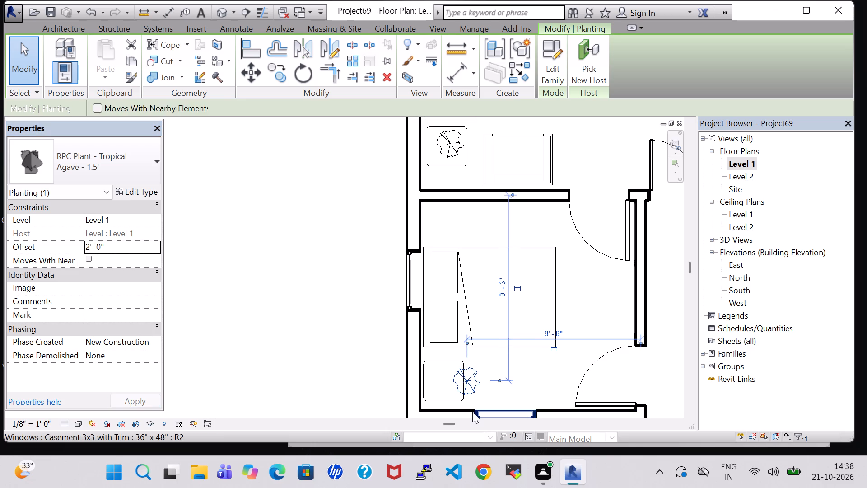
{"action": "key", "text": "Left"}
{"action": "key", "text": "Left"}
{"action": "key", "text": "Left"}
{"action": "key", "text": "Left"}
{"action": "key", "text": "Left"}
{"action": "left_click", "coordinate": [538, 373]}
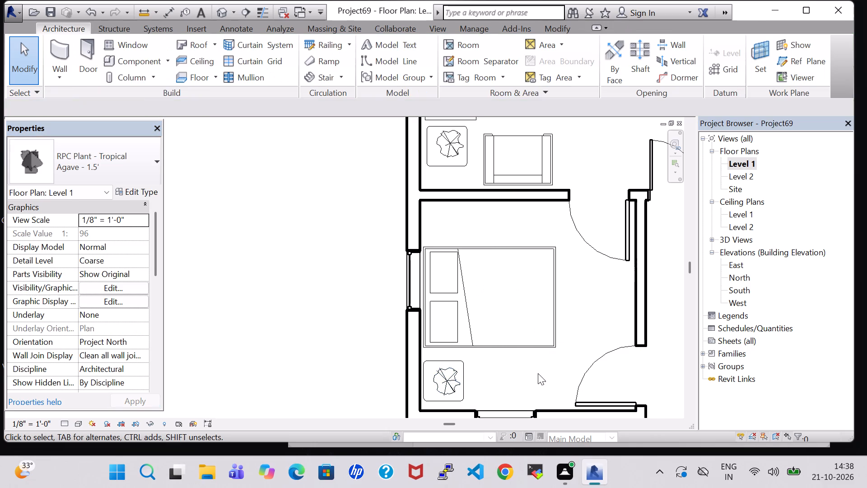
Check the type properties of the front room's bedside table without changing them.
{"action": "left_click", "coordinate": [457, 361]}
{"action": "left_click", "coordinate": [135, 190]}
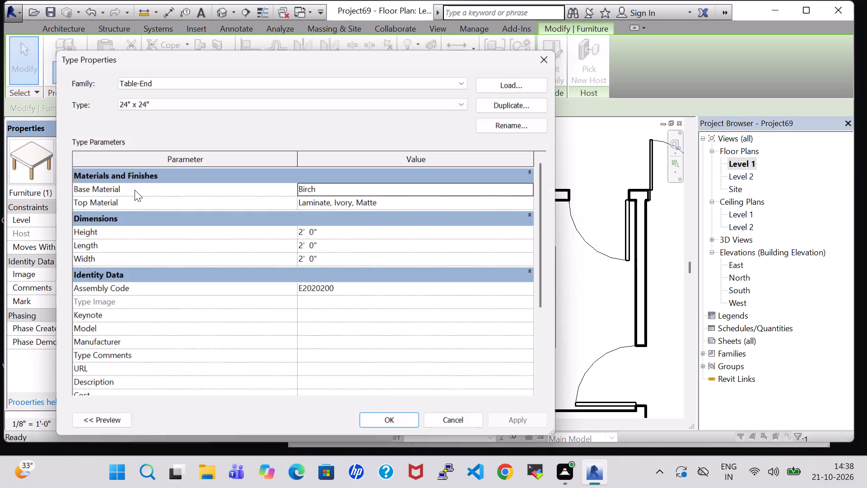
{"action": "left_click", "coordinate": [552, 61]}
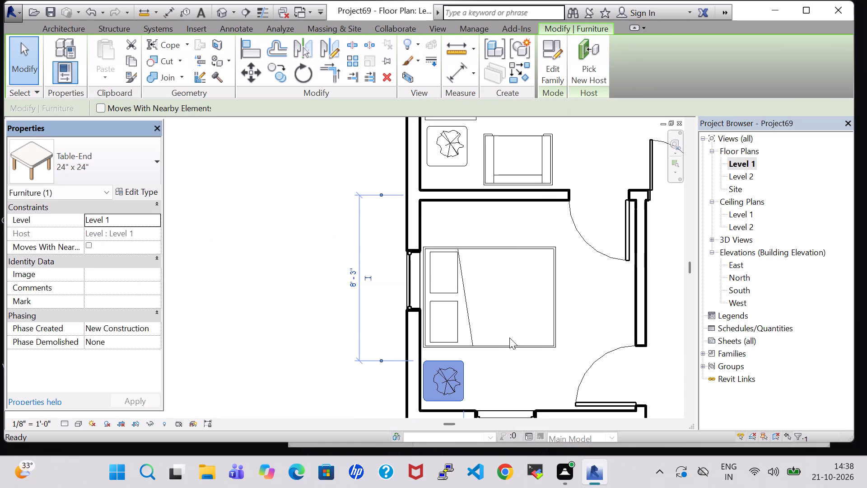
{"action": "left_click", "coordinate": [504, 357]}
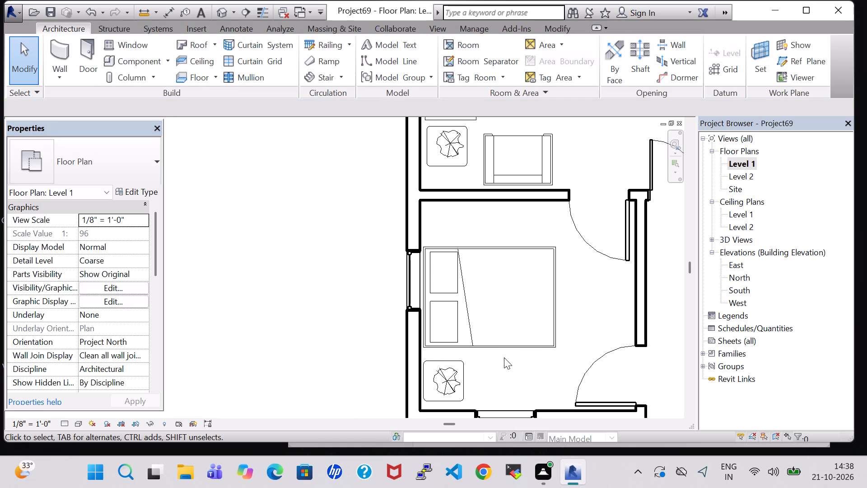
Place a 48" x 72" x 24" Dresser, similar to the master bedroom's, in the front room against the wall shared with the living/dining hall.
{"action": "scroll", "coordinate": [504, 357], "scroll_direction": "down", "scroll_amount": 6}
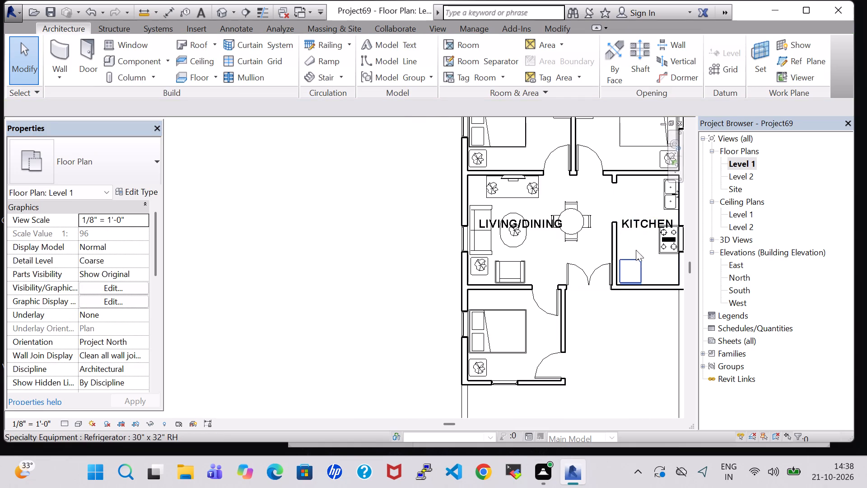
{"action": "middle_click_drag", "start_coordinate": [585, 192], "coordinate": [548, 287]}
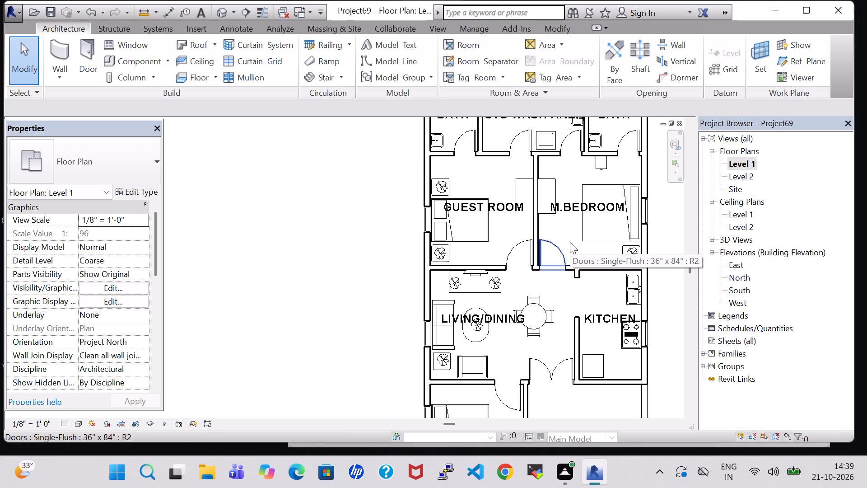
{"action": "left_click", "coordinate": [545, 183]}
{"action": "right_click", "coordinate": [545, 183]}
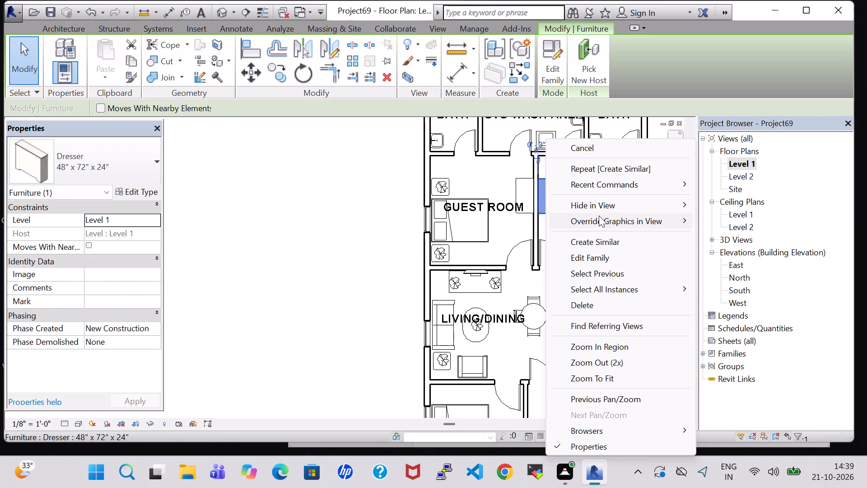
{"action": "left_click", "coordinate": [601, 237]}
{"action": "middle_click_drag", "start_coordinate": [506, 351], "coordinate": [511, 251]}
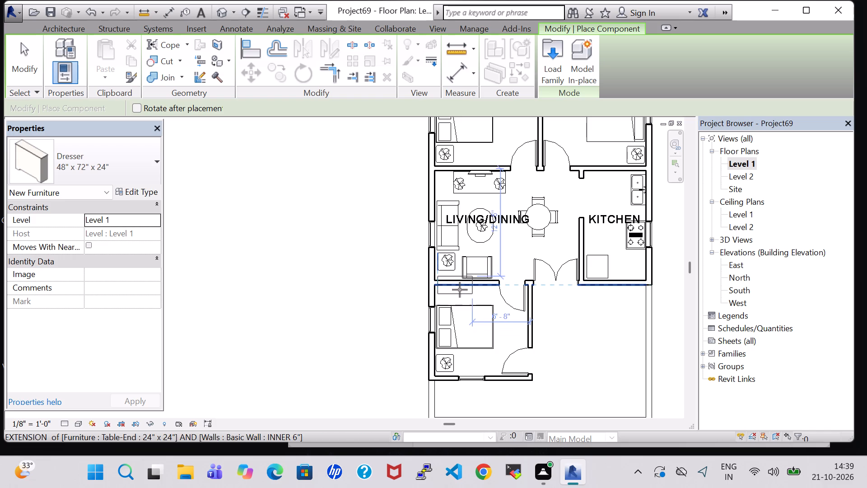
{"action": "scroll", "coordinate": [465, 292], "scroll_direction": "up", "scroll_amount": 6}
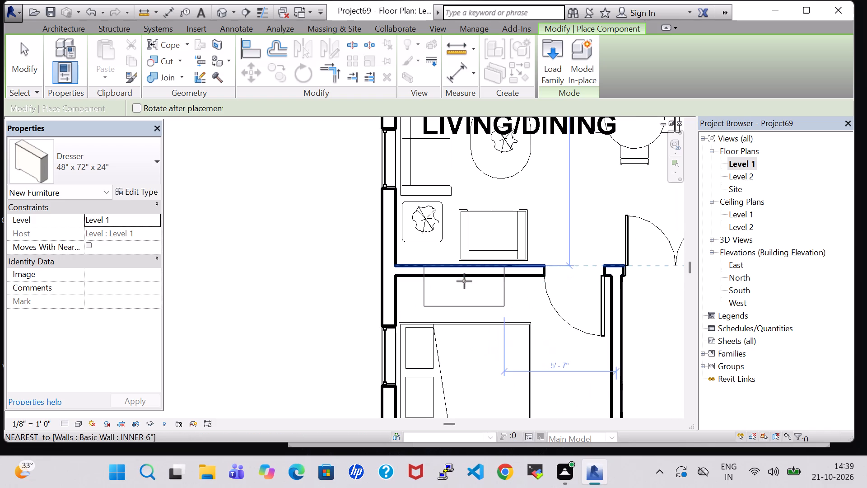
{"action": "left_click", "coordinate": [467, 295]}
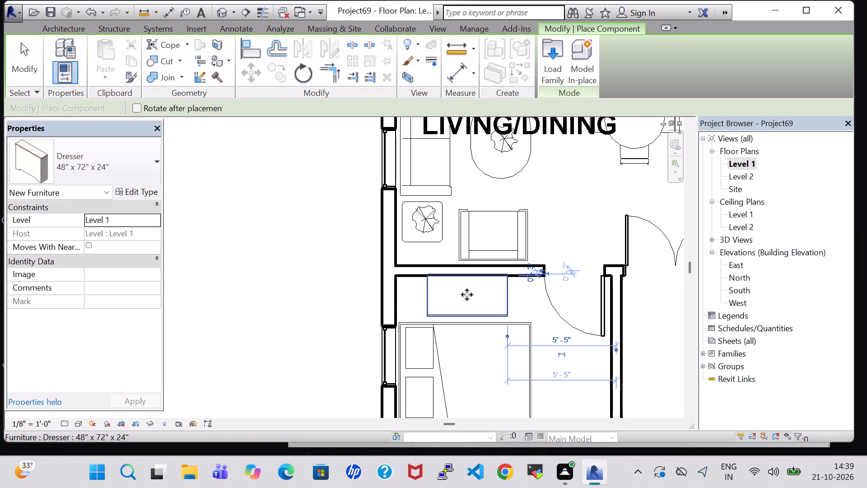
{"action": "key", "text": "Escape"}
{"action": "key", "text": "Escape"}
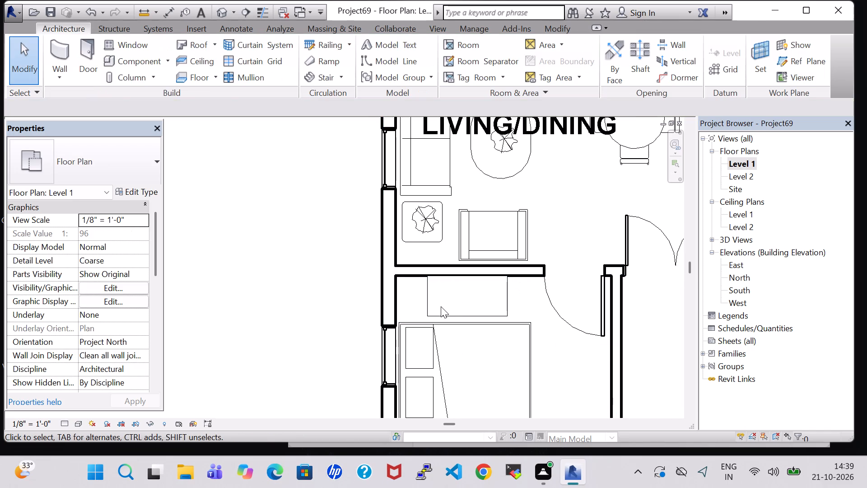
Change the front room's dresser to the 48" x 60" x 24" type.
{"action": "left_click", "coordinate": [441, 306]}
{"action": "left_click", "coordinate": [428, 306]}
{"action": "left_click", "coordinate": [141, 170]}
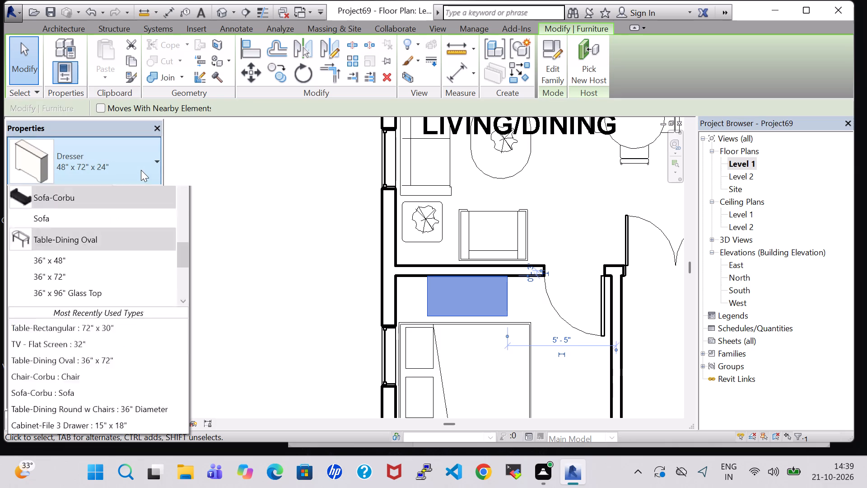
{"action": "left_click", "coordinate": [141, 169]}
{"action": "left_click", "coordinate": [142, 193]}
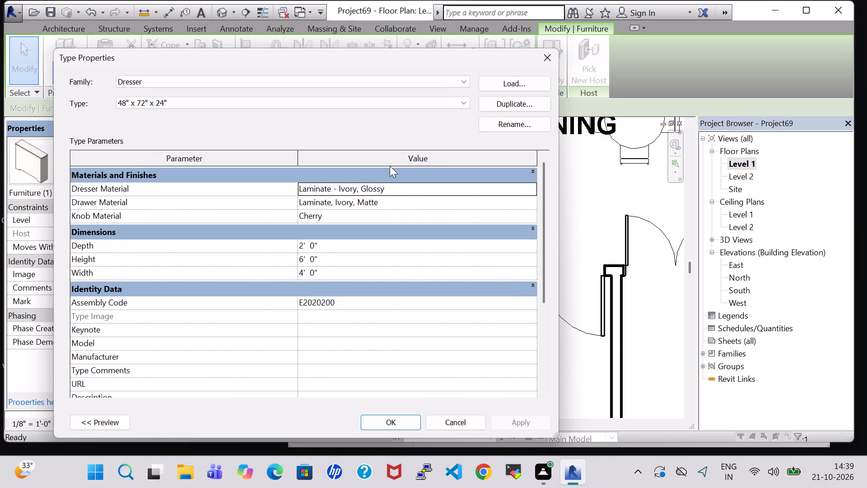
{"action": "left_click", "coordinate": [381, 103]}
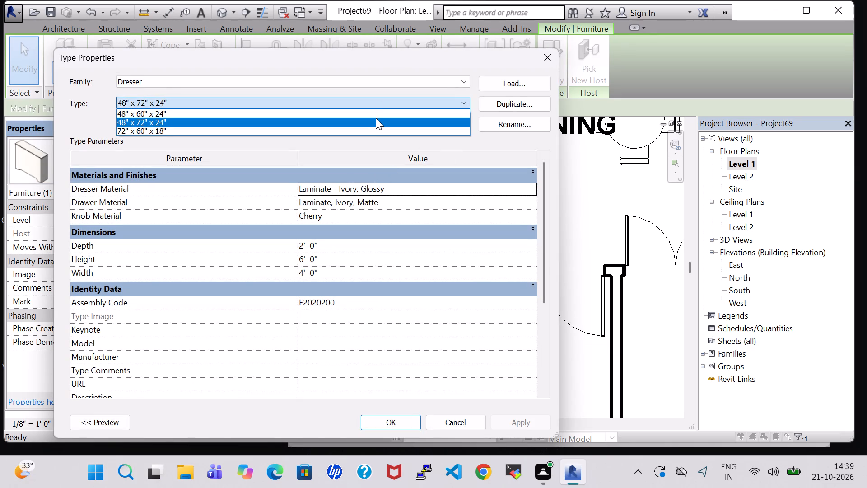
{"action": "left_click", "coordinate": [375, 112]}
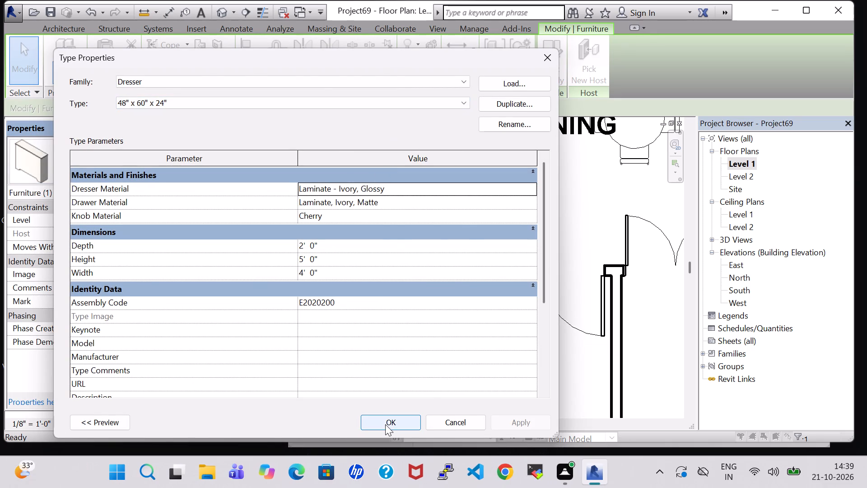
{"action": "left_click", "coordinate": [385, 424]}
{"action": "left_click", "coordinate": [563, 378]}
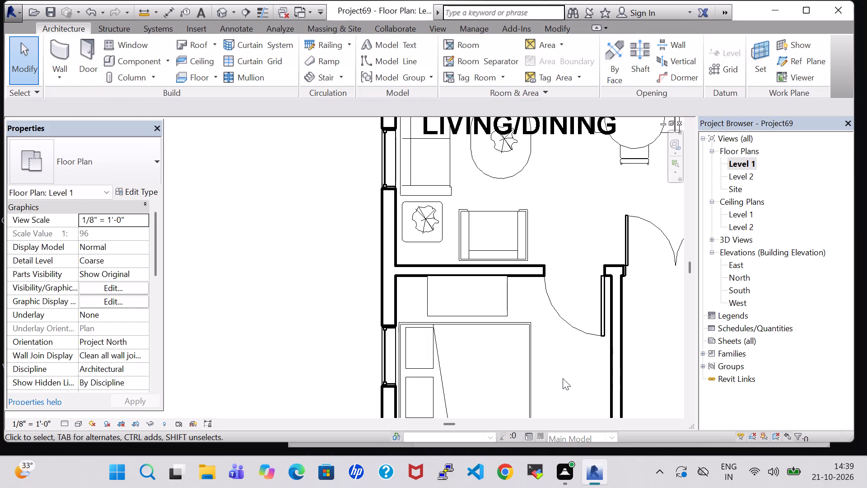
Nudge the front room's bedside table away from the bed, closer to the south window wall.
{"action": "scroll", "coordinate": [536, 360], "scroll_direction": "down", "scroll_amount": 3}
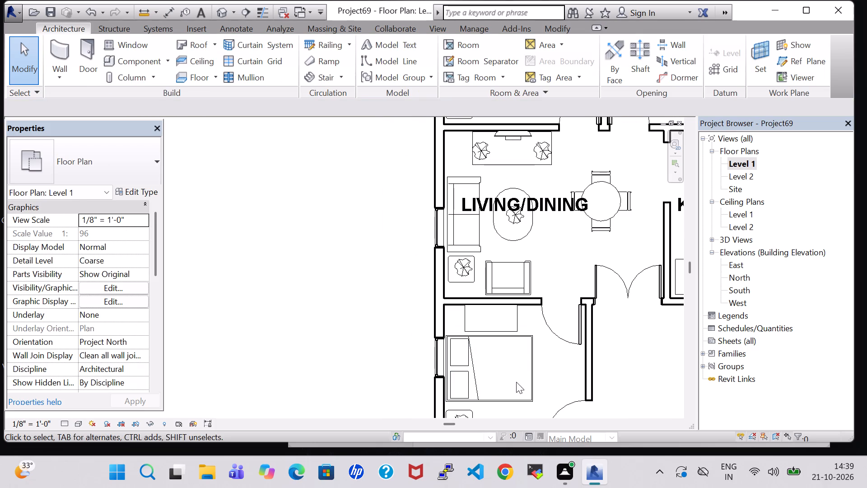
{"action": "middle_click", "coordinate": [516, 382]}
{"action": "middle_click_drag", "start_coordinate": [515, 374], "coordinate": [513, 294]}
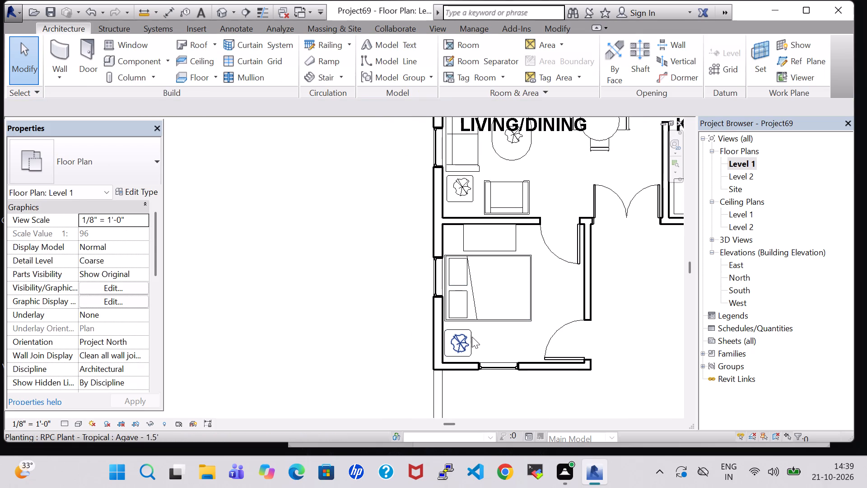
{"action": "scroll", "coordinate": [472, 337], "scroll_direction": "up", "scroll_amount": 5}
{"action": "left_click", "coordinate": [470, 331]}
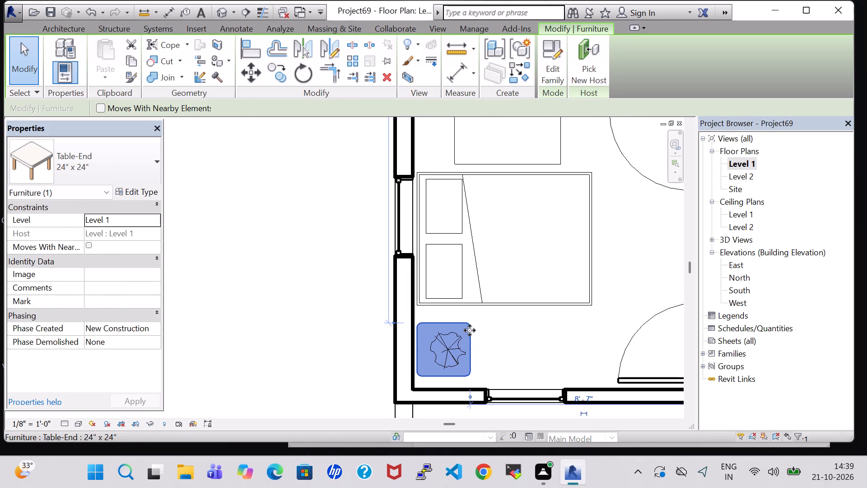
{"action": "key", "text": "Down"}
{"action": "key", "text": "Down"}
{"action": "key", "text": "Down"}
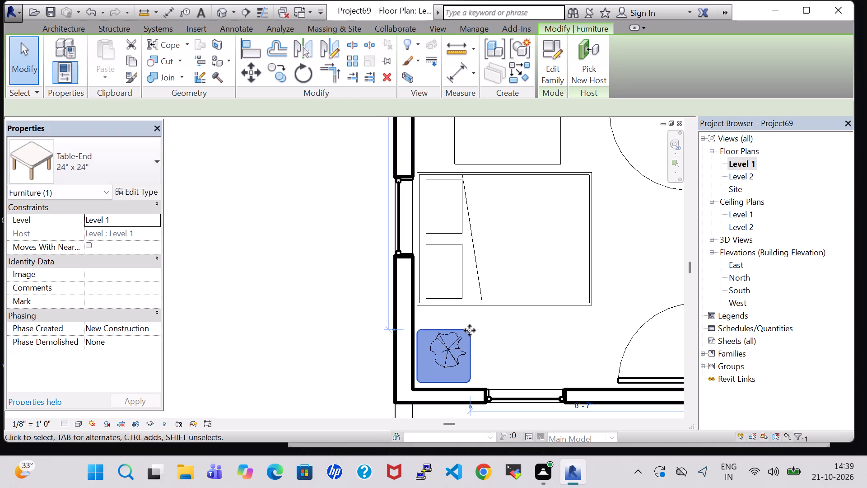
{"action": "key", "text": "Down"}
{"action": "left_click", "coordinate": [506, 347]}
Nudge the front room's Agave plant toward the south and west walls to recentre it on the bedside table.
{"action": "left_click", "coordinate": [450, 352]}
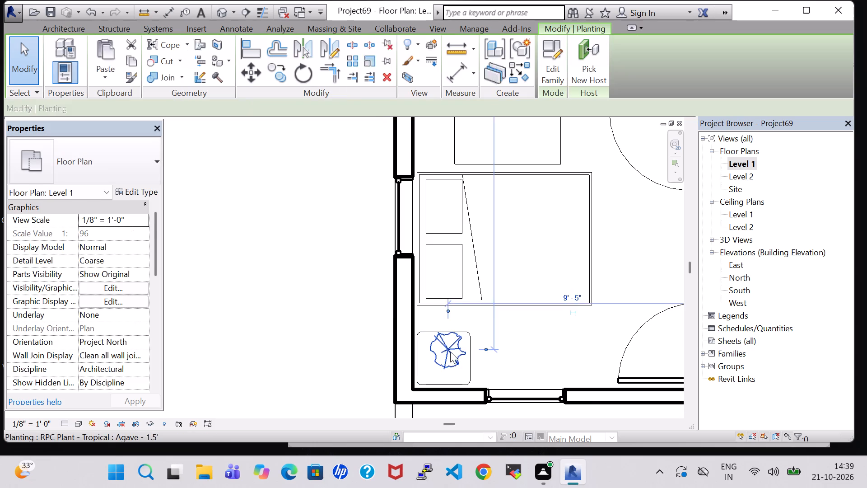
{"action": "key", "text": "Down"}
{"action": "key", "text": "Down"}
{"action": "key", "text": "Down"}
{"action": "key", "text": "Down"}
{"action": "key", "text": "Down"}
{"action": "key", "text": "Down"}
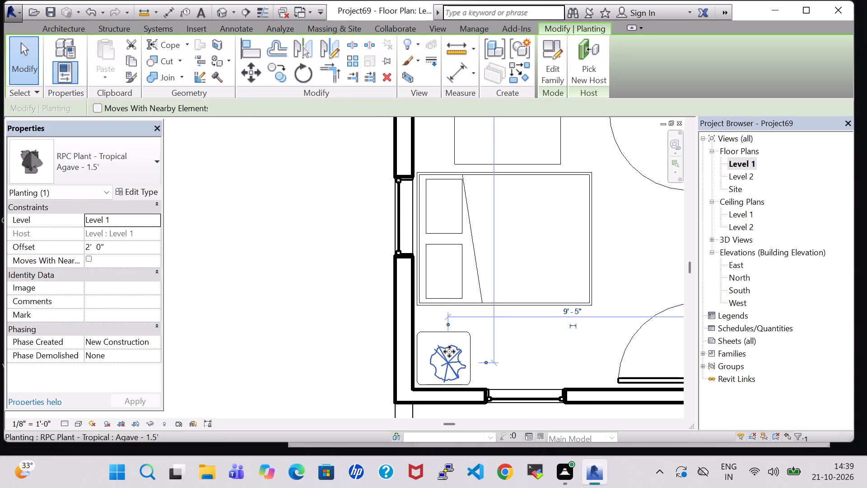
{"action": "key", "text": "Left"}
{"action": "key", "text": "Left"}
{"action": "key", "text": "Left"}
{"action": "left_click", "coordinate": [509, 348]}
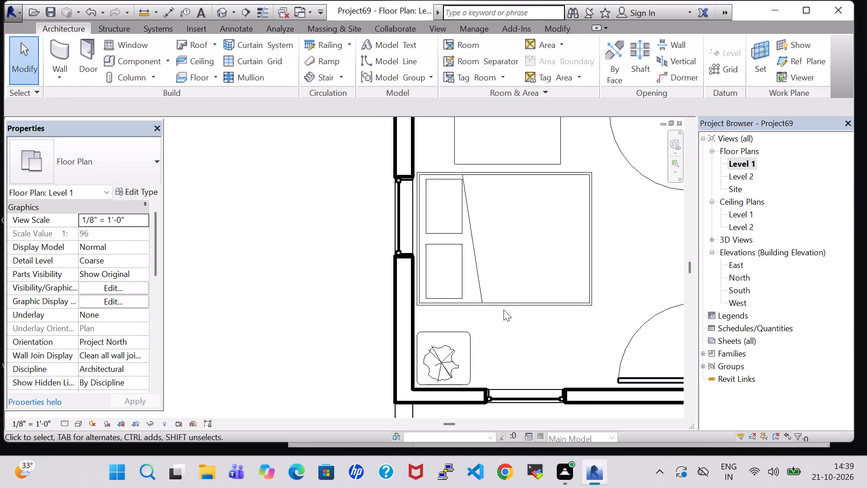
Nudge the front room's queen bed away from the dresser until it sits close beside the bedside table.
{"action": "left_click", "coordinate": [505, 303]}
{"action": "key", "text": "Down"}
{"action": "key", "text": "Down"}
{"action": "key", "text": "Down"}
{"action": "key", "text": "Down"}
{"action": "key", "text": "Down"}
{"action": "key", "text": "Down"}
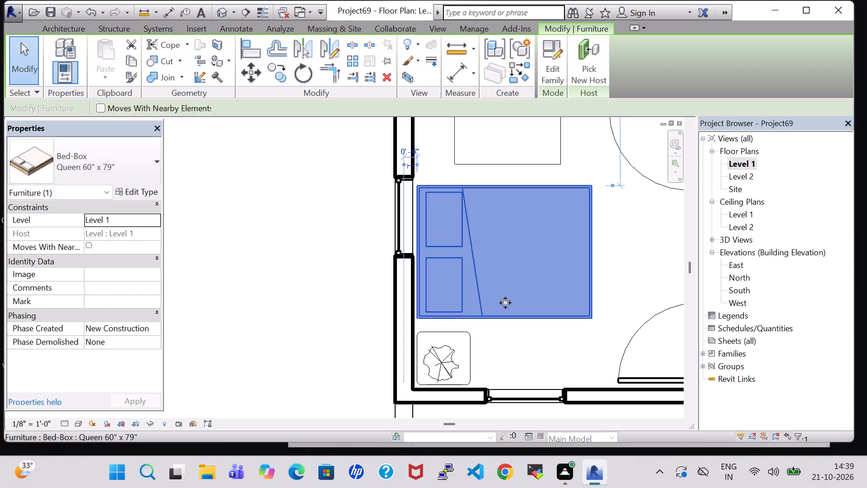
{"action": "key", "text": "Down"}
{"action": "key", "text": "Down"}
{"action": "key", "text": "Down"}
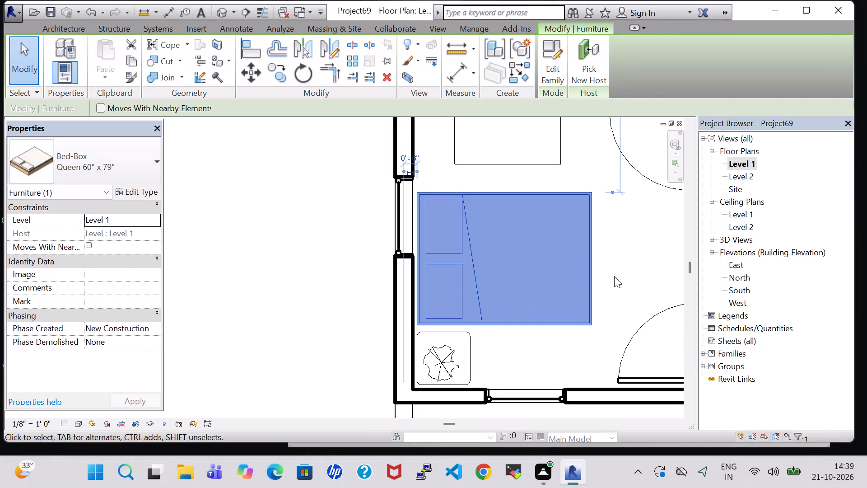
{"action": "left_click", "coordinate": [614, 276]}
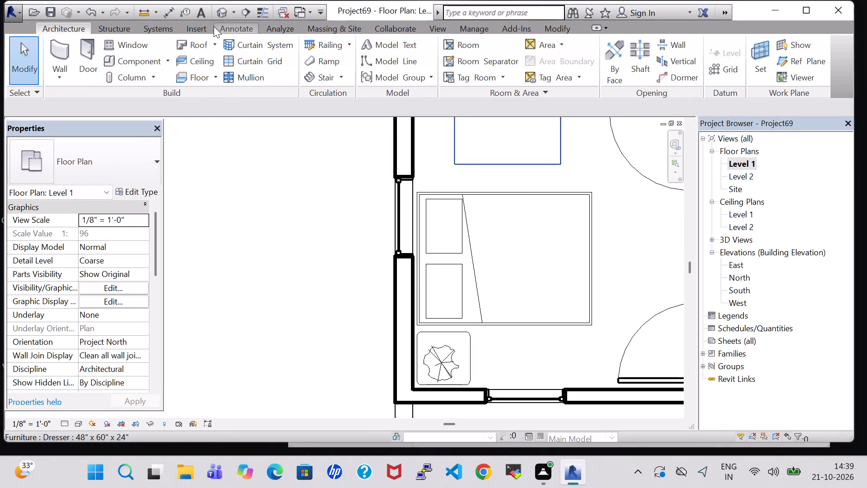
Examine the front room's bed, dresser and bedside table layout in the 3D view from several angles.
{"action": "left_click", "coordinate": [224, 11]}
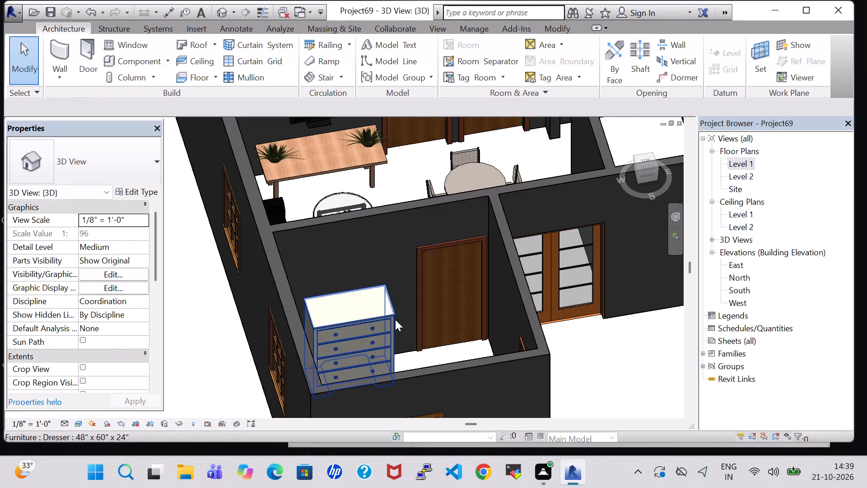
{"action": "middle_click_drag", "start_coordinate": [421, 297], "coordinate": [383, 339], "text": "shift"}
{"action": "middle_click_drag", "start_coordinate": [335, 355], "coordinate": [419, 238]}
{"action": "middle_click_drag", "start_coordinate": [235, 313], "coordinate": [251, 307]}
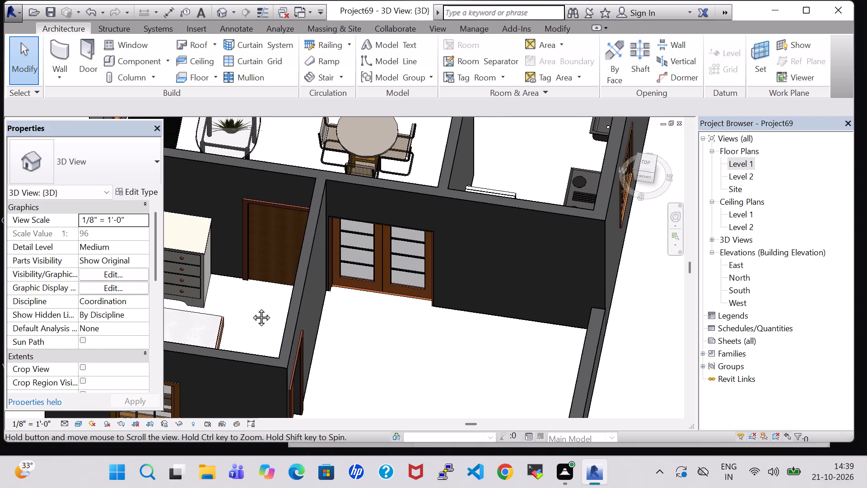
{"action": "middle_click_drag", "start_coordinate": [251, 307], "coordinate": [303, 261]}
{"action": "middle_click_drag", "start_coordinate": [303, 261], "coordinate": [310, 319], "text": "shift"}
{"action": "middle_click_drag", "start_coordinate": [363, 368], "coordinate": [378, 242]}
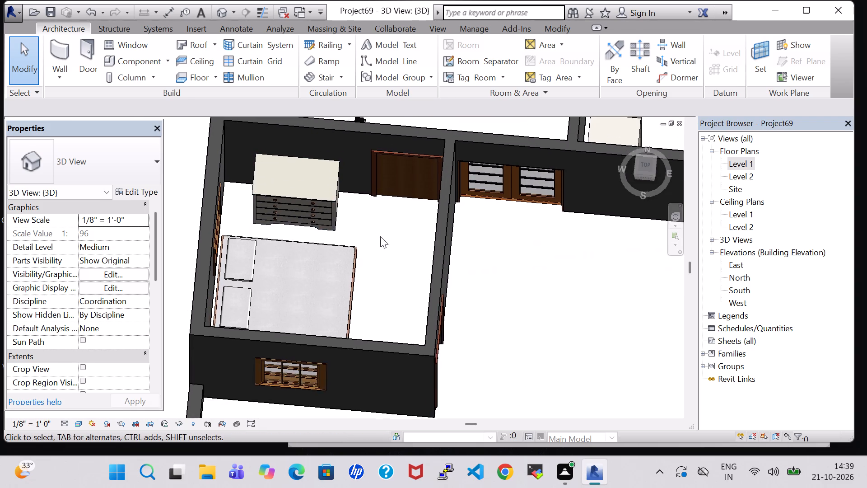
{"action": "middle_click_drag", "start_coordinate": [386, 233], "coordinate": [393, 306], "text": "shift"}
{"action": "middle_click_drag", "start_coordinate": [433, 357], "coordinate": [312, 238]}
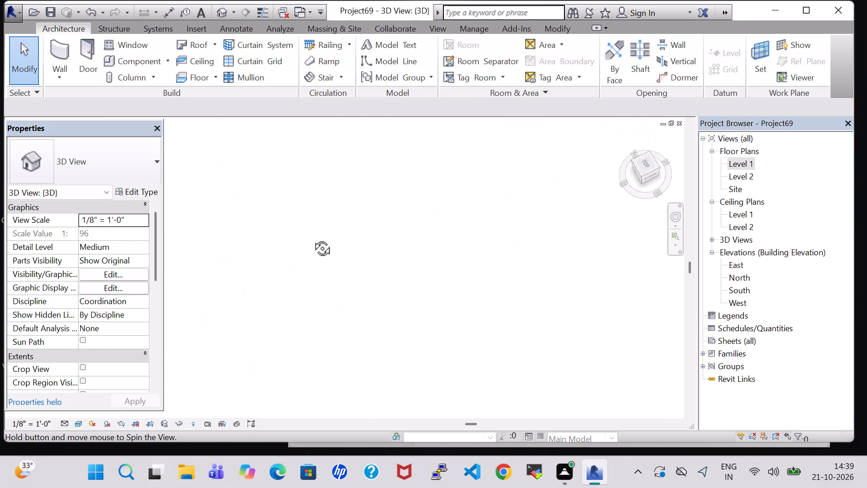
{"action": "middle_click_drag", "start_coordinate": [312, 238], "coordinate": [308, 234]}
{"action": "middle_click_drag", "start_coordinate": [238, 184], "coordinate": [662, 482]}
{"action": "middle_click_drag", "start_coordinate": [289, 208], "coordinate": [614, 374]}
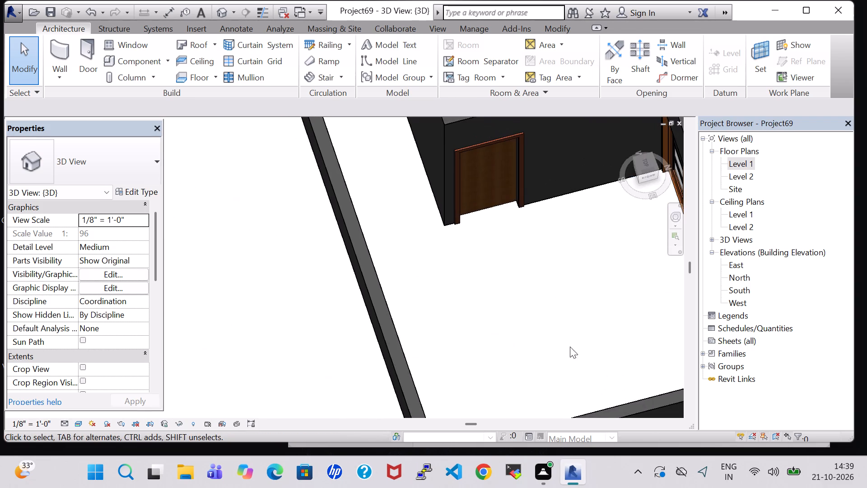
{"action": "middle_click_drag", "start_coordinate": [486, 306], "coordinate": [508, 428]}
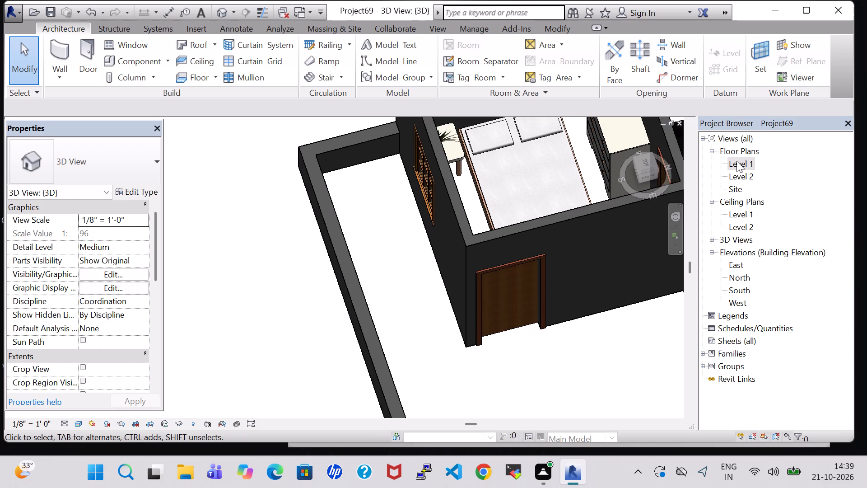
On the Level 1 floor plan, place a tagged room in the front room and name it BEDROOM.
{"action": "double_click", "coordinate": [738, 161]}
{"action": "scroll", "coordinate": [359, 308], "scroll_direction": "down", "scroll_amount": 4}
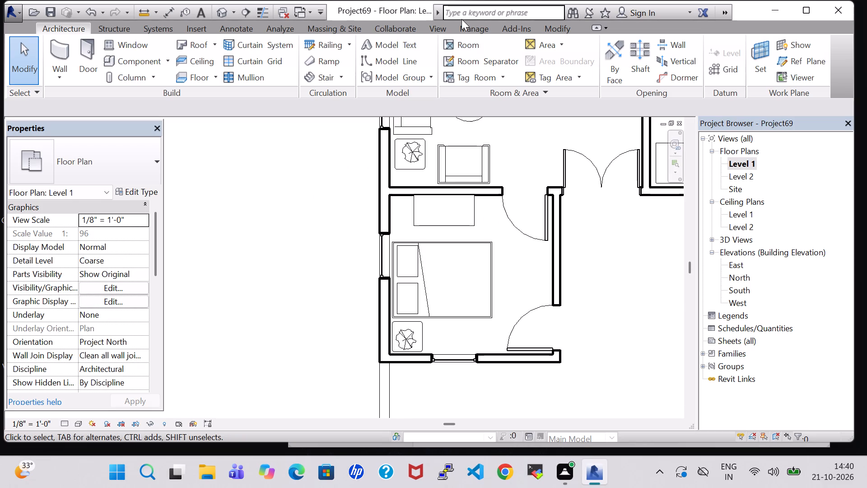
{"action": "left_click", "coordinate": [463, 43]}
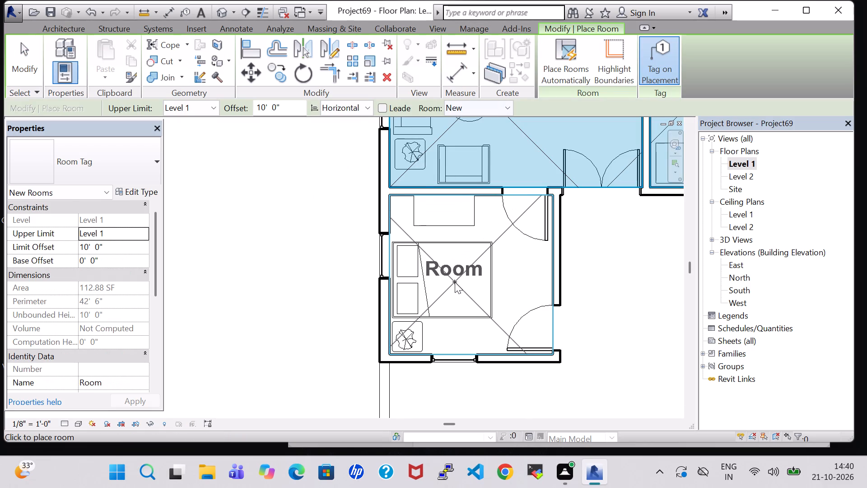
{"action": "left_click", "coordinate": [455, 282]}
{"action": "key", "text": "Escape"}
{"action": "key", "text": "Escape"}
{"action": "double_click", "coordinate": [458, 273]}
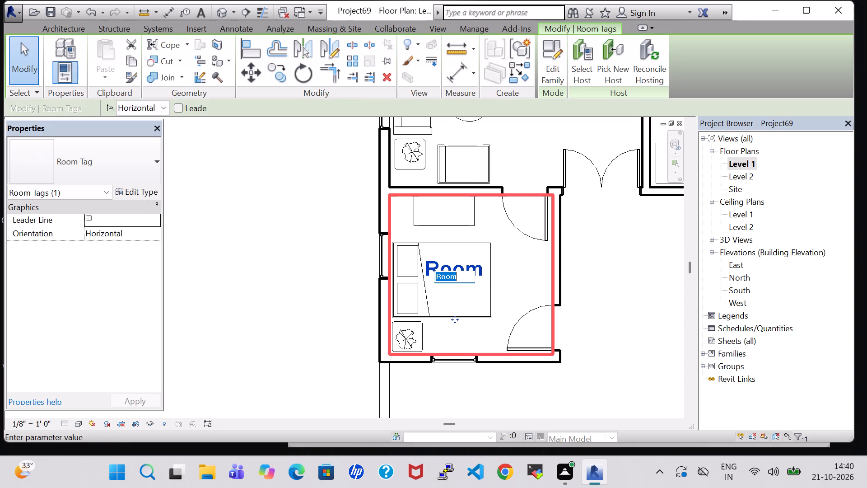
{"action": "key", "text": "BackSpace"}
{"action": "type", "text": "BEDROOM"}
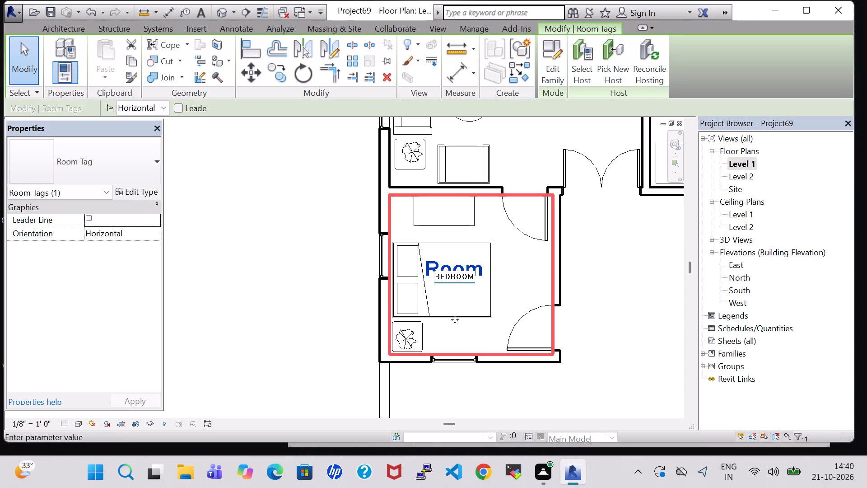
{"action": "key", "text": "Return"}
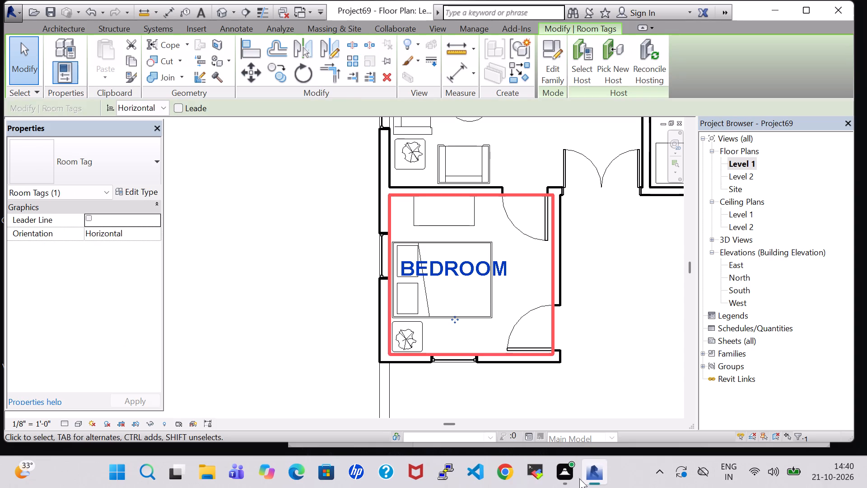
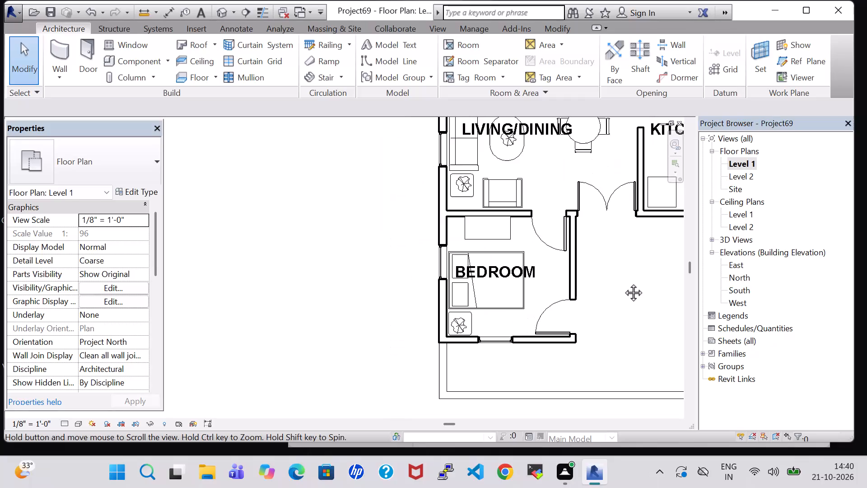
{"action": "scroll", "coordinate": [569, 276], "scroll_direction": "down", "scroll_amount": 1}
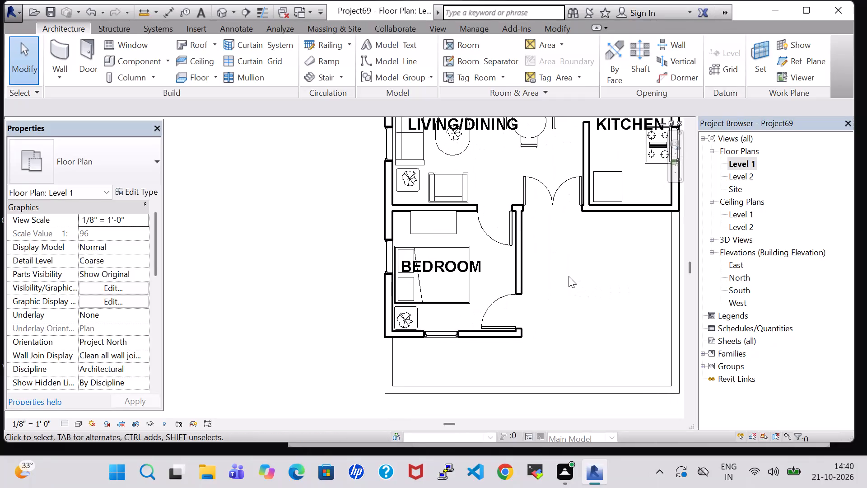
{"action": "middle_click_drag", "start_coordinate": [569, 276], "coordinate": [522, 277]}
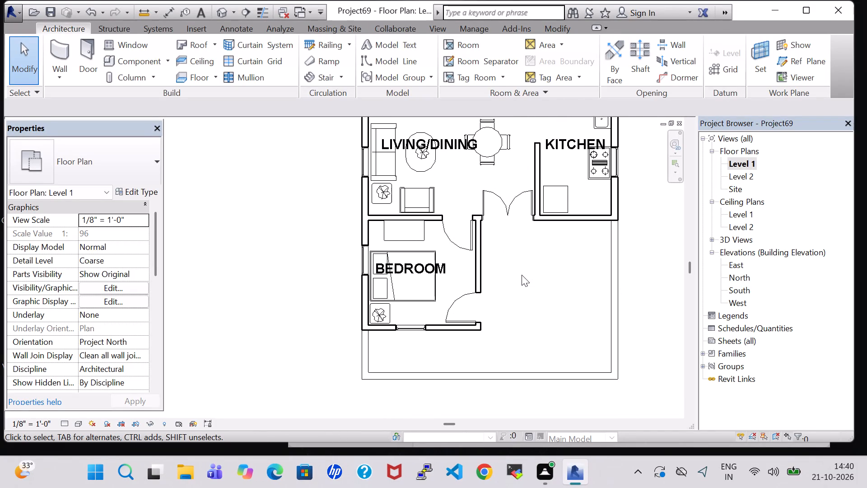
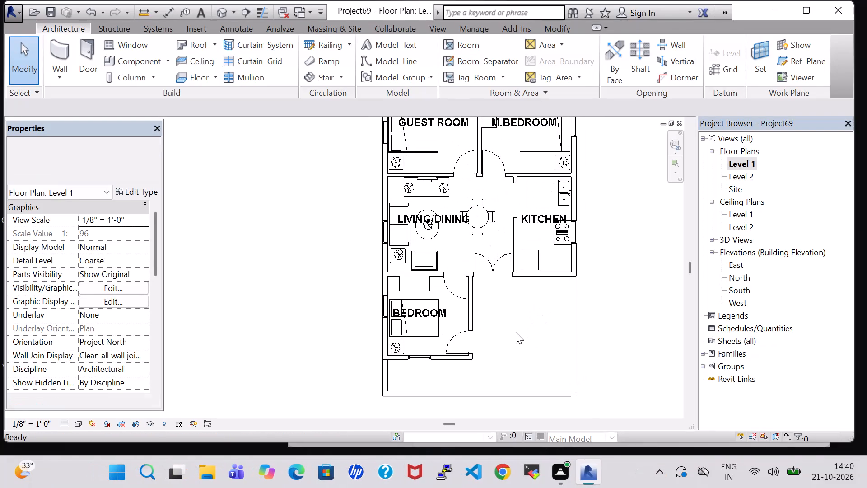
Start a railing path at the bedroom's outer corner and sketch a 4'-10" segment along the low side wall's centerline to the front corner.
{"action": "middle_click_drag", "start_coordinate": [519, 315], "coordinate": [521, 330]}
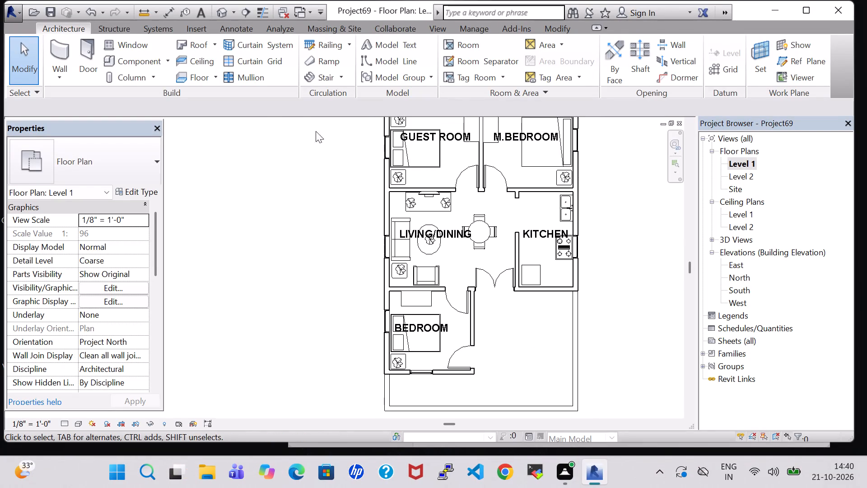
{"action": "left_click", "coordinate": [328, 46]}
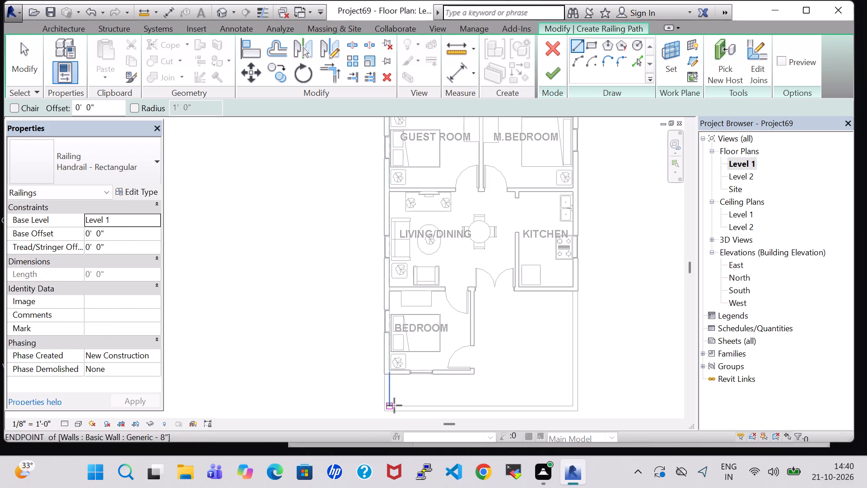
{"action": "scroll", "coordinate": [396, 396], "scroll_direction": "up", "scroll_amount": 6}
{"action": "middle_click_drag", "start_coordinate": [400, 376], "coordinate": [391, 319]}
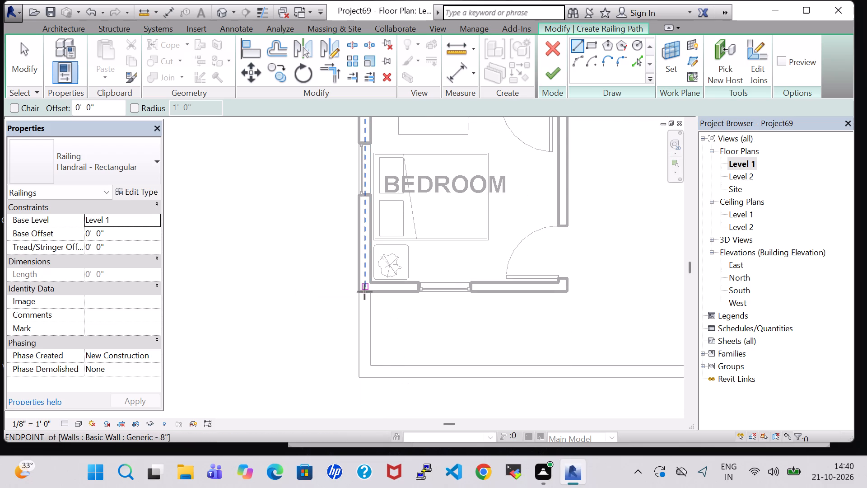
{"action": "scroll", "coordinate": [364, 294], "scroll_direction": "up", "scroll_amount": 6}
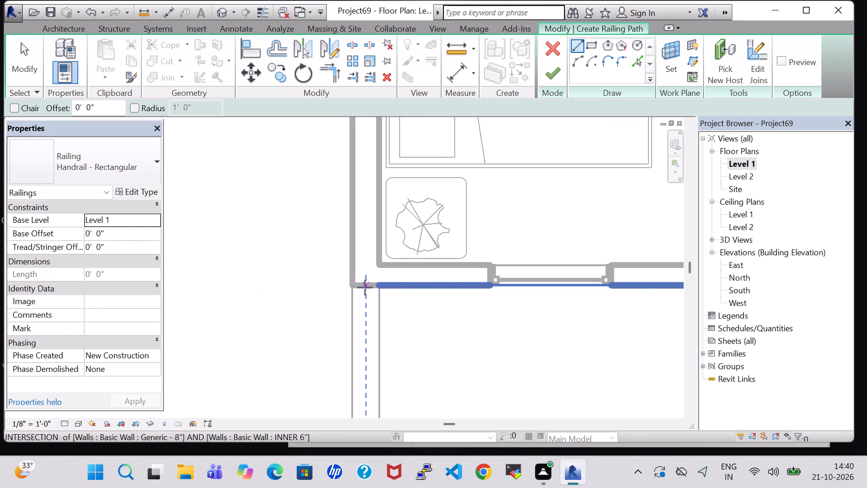
{"action": "scroll", "coordinate": [367, 287], "scroll_direction": "up", "scroll_amount": 5}
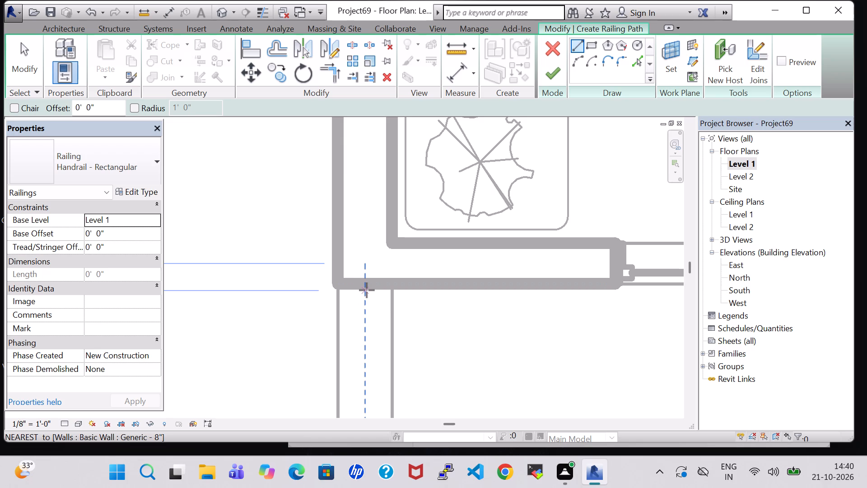
{"action": "left_click", "coordinate": [364, 289]}
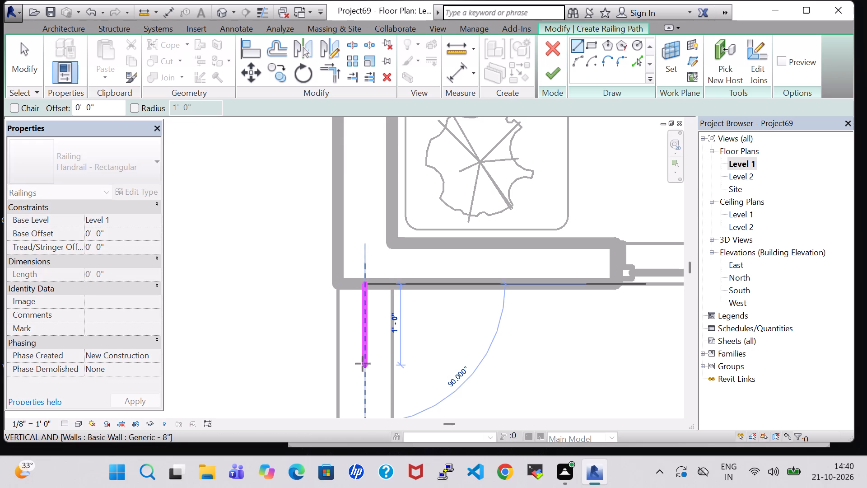
{"action": "middle_click_drag", "start_coordinate": [363, 364], "coordinate": [361, 234]}
{"action": "middle_click_drag", "start_coordinate": [360, 332], "coordinate": [375, 152]}
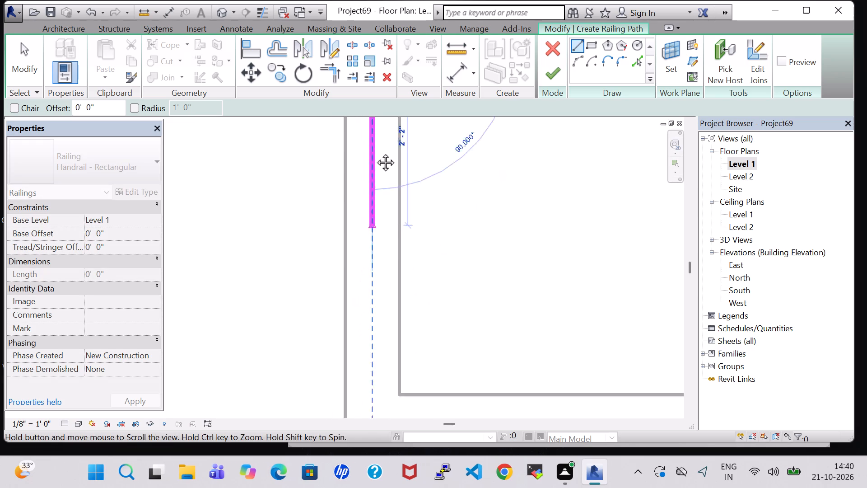
{"action": "middle_click_drag", "start_coordinate": [375, 152], "coordinate": [375, 146]}
{"action": "left_click", "coordinate": [375, 344]}
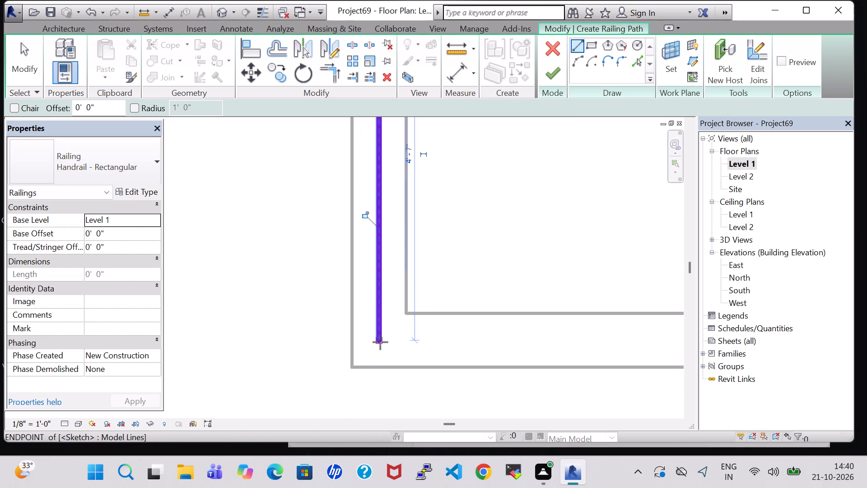
Continue the path 11'-7" along the low front wall's centerline, level with the bedroom wall's end, and finish the railing.
{"action": "left_click", "coordinate": [380, 342]}
{"action": "scroll", "coordinate": [507, 337], "scroll_direction": "down", "scroll_amount": 2}
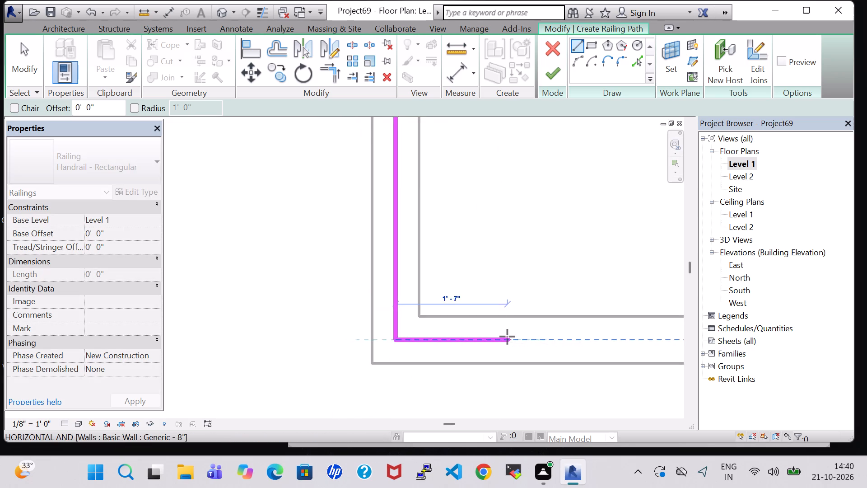
{"action": "scroll", "coordinate": [507, 337], "scroll_direction": "down", "scroll_amount": 1}
{"action": "middle_click_drag", "start_coordinate": [500, 336], "coordinate": [353, 336]}
{"action": "scroll", "coordinate": [356, 332], "scroll_direction": "down", "scroll_amount": 4}
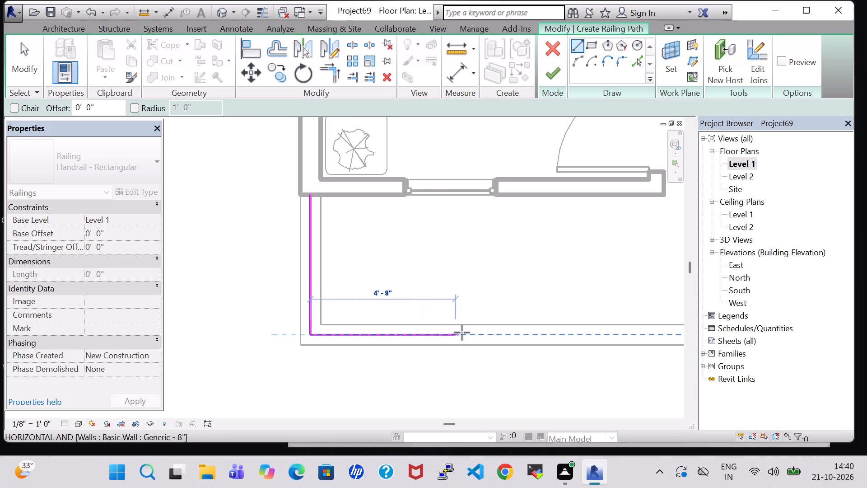
{"action": "middle_click_drag", "start_coordinate": [576, 336], "coordinate": [431, 336]}
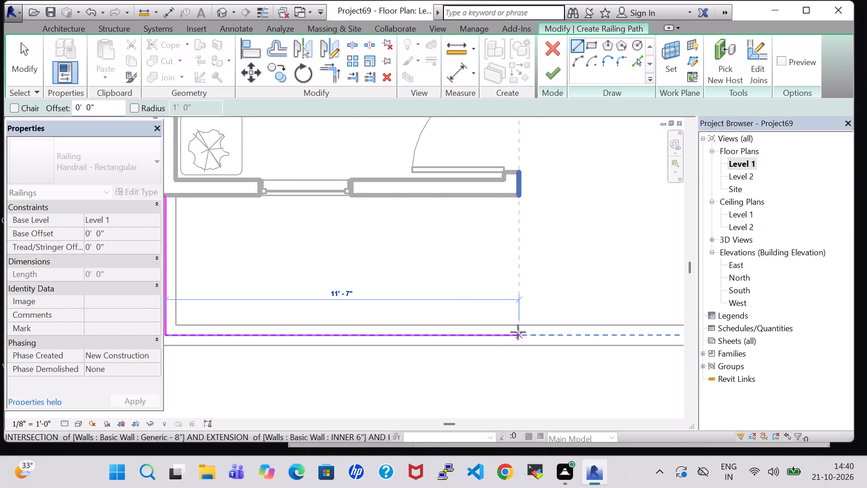
{"action": "left_click", "coordinate": [518, 332]}
{"action": "scroll", "coordinate": [518, 332], "scroll_direction": "down", "scroll_amount": 7}
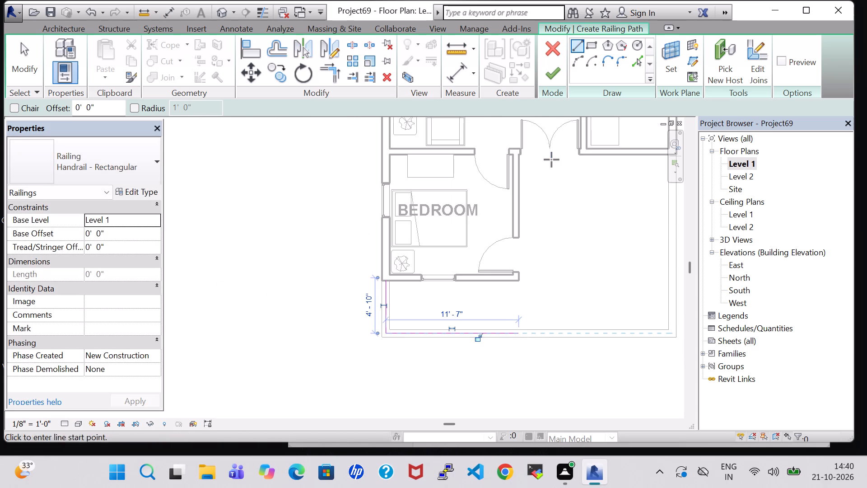
{"action": "left_click", "coordinate": [555, 78]}
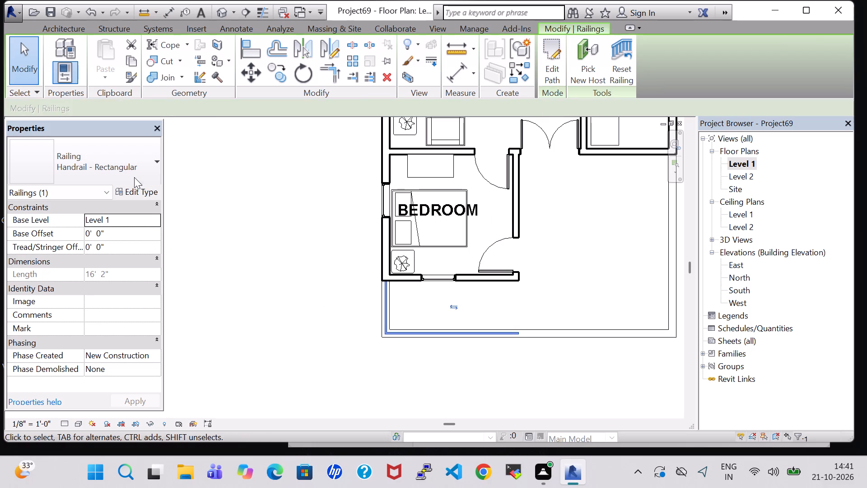
Change the new railing's type to Glass Panel - Bottom Fill.
{"action": "left_click", "coordinate": [102, 145]}
{"action": "scroll", "coordinate": [102, 215], "scroll_direction": "up", "scroll_amount": 2}
{"action": "left_click", "coordinate": [103, 212]}
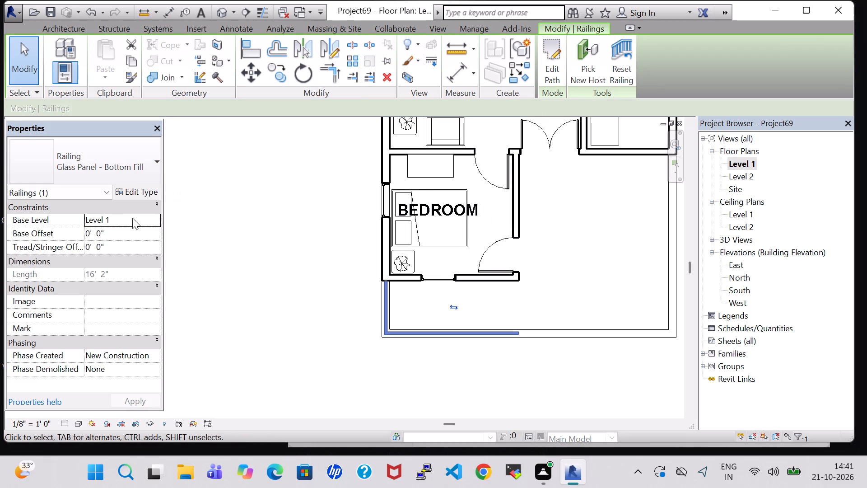
{"action": "left_click", "coordinate": [309, 389]}
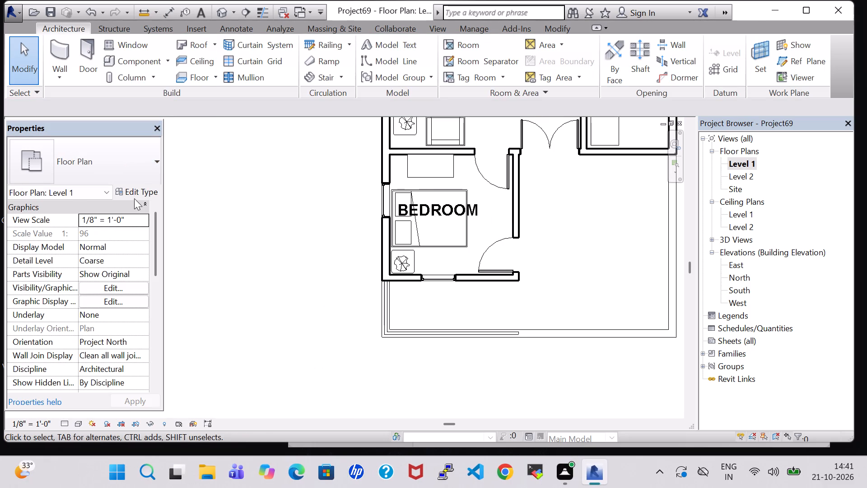
Set the glass panel railing's base offset to 2' 0".
{"action": "left_click", "coordinate": [383, 308]}
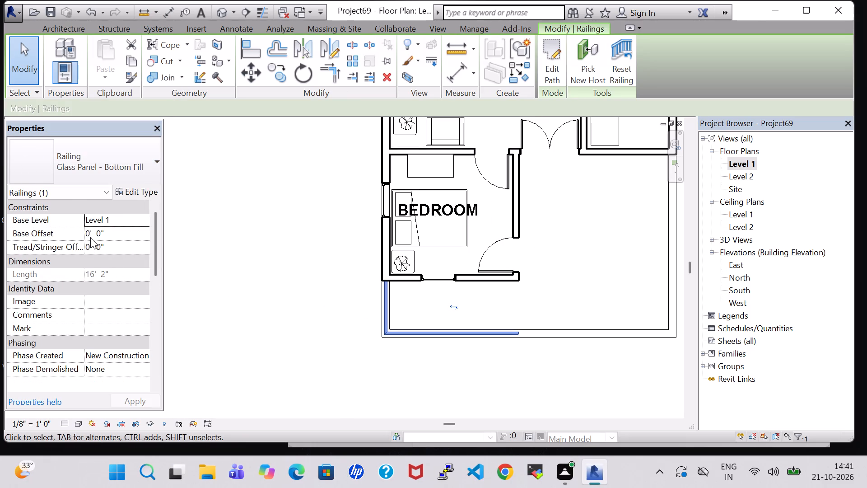
{"action": "left_click", "coordinate": [89, 235]}
{"action": "left_click", "coordinate": [89, 235]}
{"action": "key", "text": "BackSpace"}
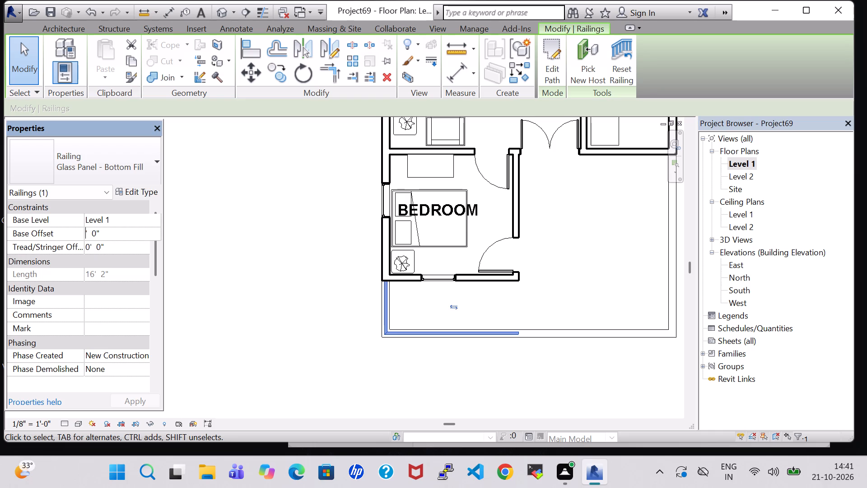
{"action": "key", "text": "2"}
{"action": "left_click", "coordinate": [144, 395]}
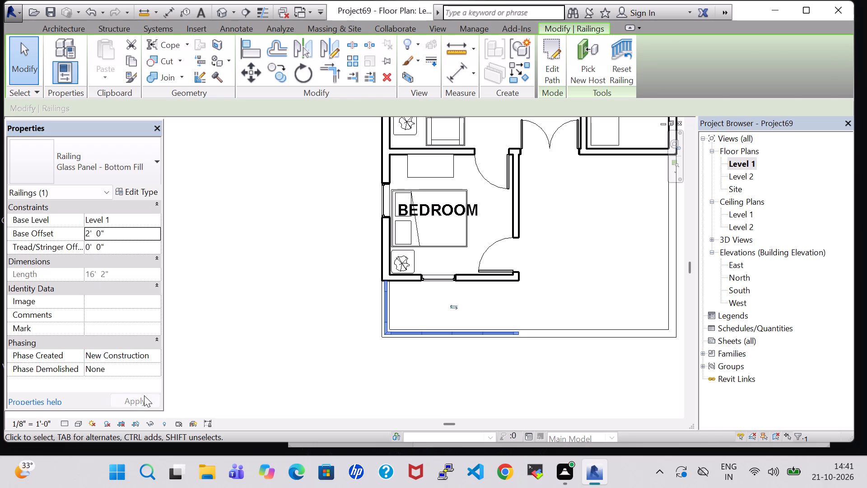
{"action": "left_click", "coordinate": [394, 388]}
Examine the glass railing on the low walls outside the bedroom in the 3D view.
{"action": "left_click", "coordinate": [219, 6]}
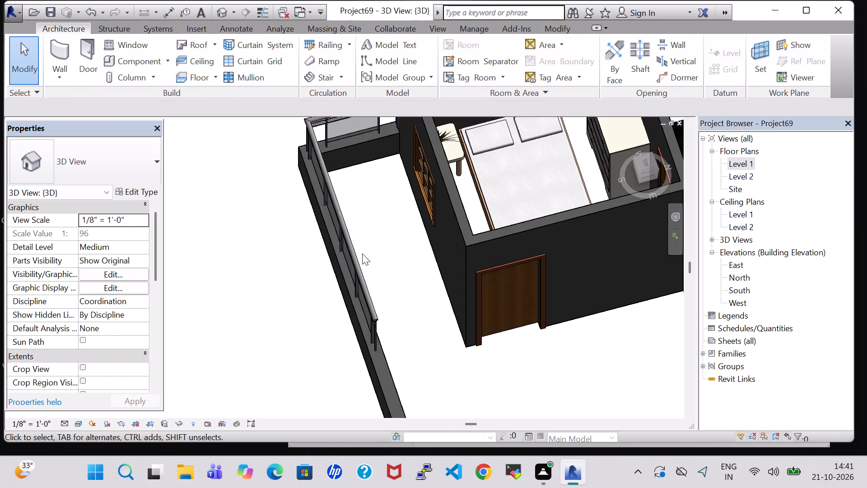
{"action": "middle_click_drag", "start_coordinate": [283, 268], "coordinate": [336, 246], "text": "shift"}
{"action": "middle_click_drag", "start_coordinate": [445, 348], "coordinate": [292, 116]}
{"action": "middle_click_drag", "start_coordinate": [387, 336], "coordinate": [414, 282]}
{"action": "middle_click_drag", "start_coordinate": [417, 280], "coordinate": [262, 264]}
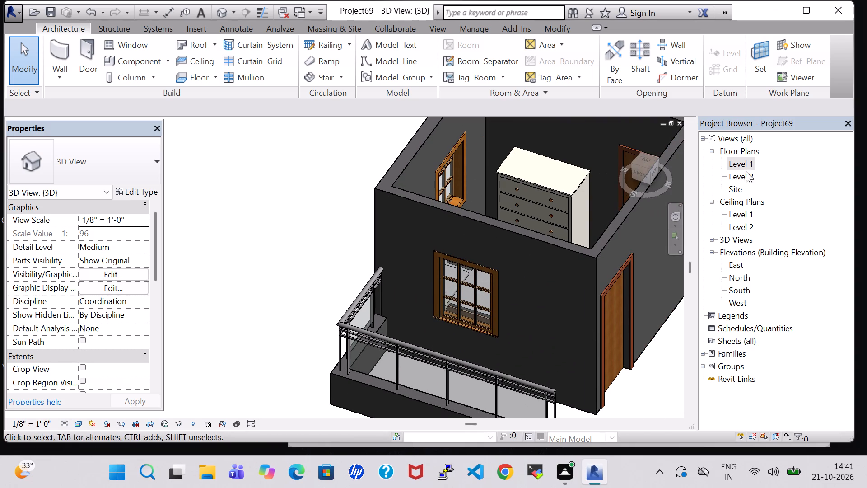
On the Level 1 plan, split the low front wall about 5" past the line of the bedroom's side wall, near the railing's end.
{"action": "double_click", "coordinate": [742, 163]}
{"action": "scroll", "coordinate": [485, 202], "scroll_direction": "down", "scroll_amount": 4}
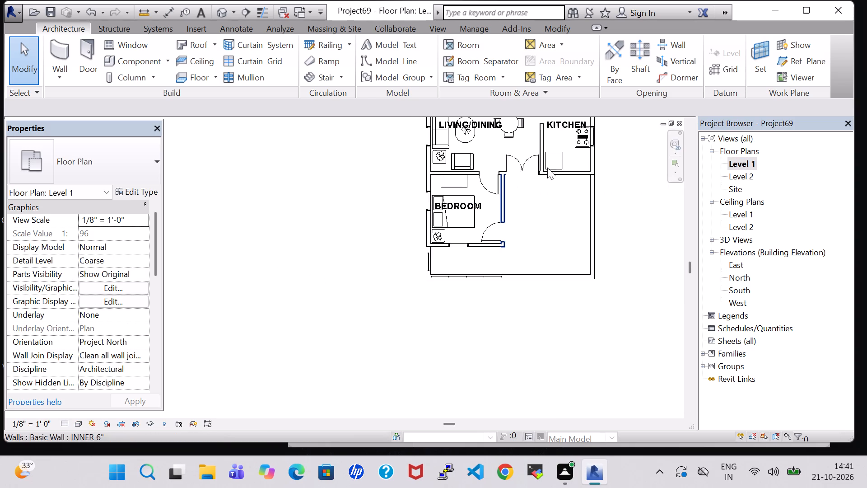
{"action": "left_click", "coordinate": [558, 29]}
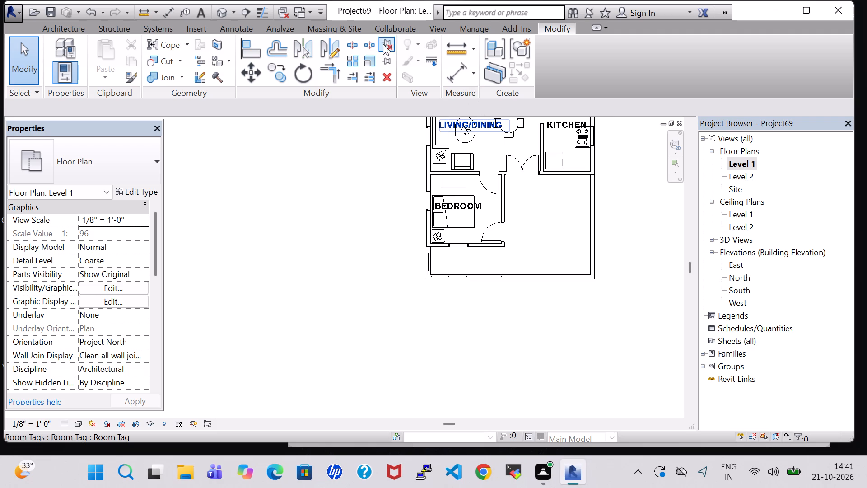
{"action": "left_click", "coordinate": [354, 44]}
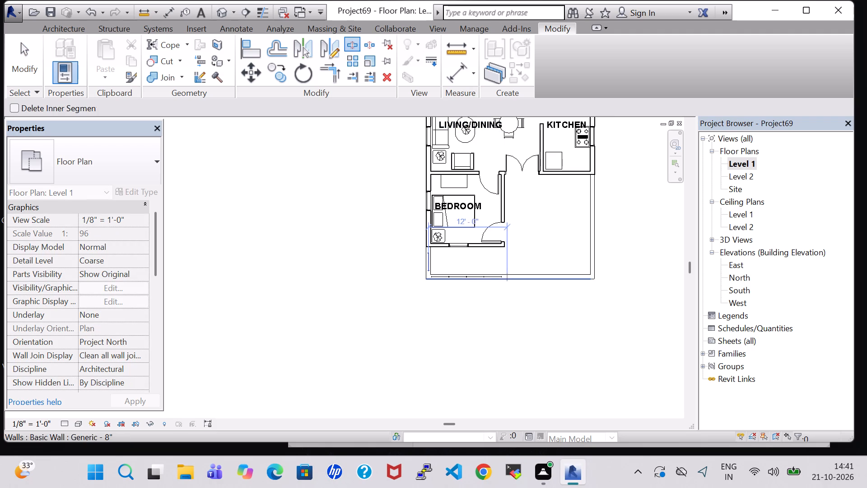
{"action": "left_click", "coordinate": [506, 281]}
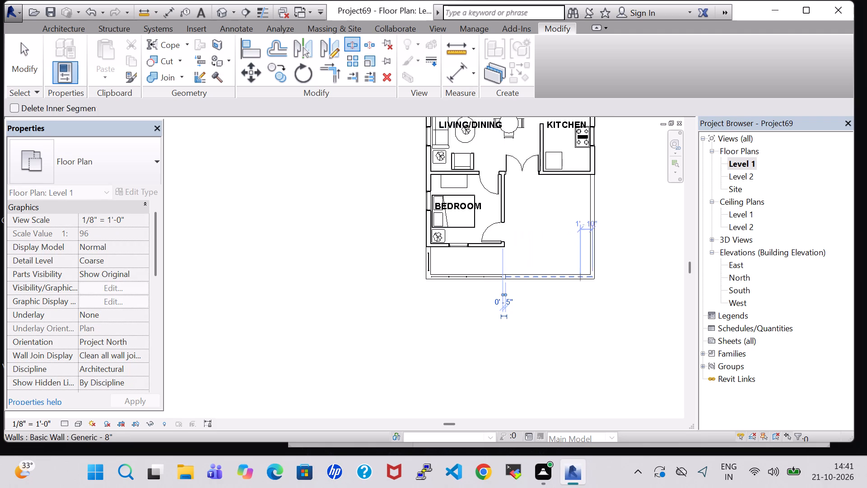
{"action": "scroll", "coordinate": [592, 274], "scroll_direction": "up", "scroll_amount": 6}
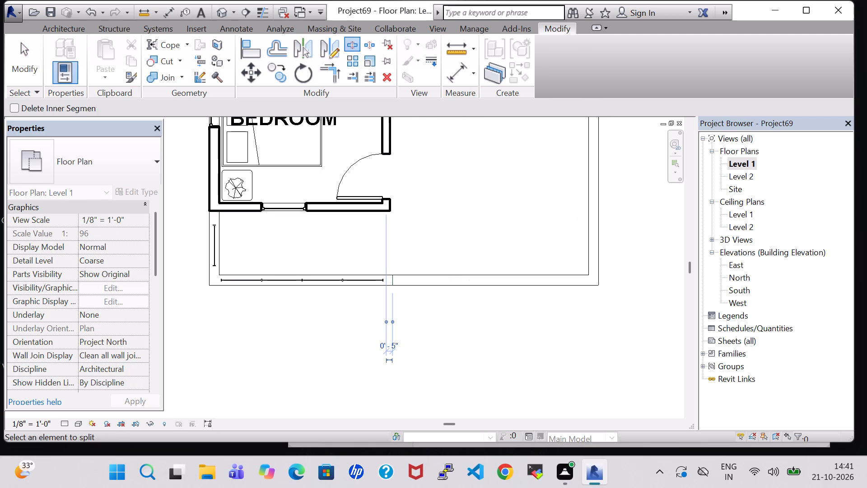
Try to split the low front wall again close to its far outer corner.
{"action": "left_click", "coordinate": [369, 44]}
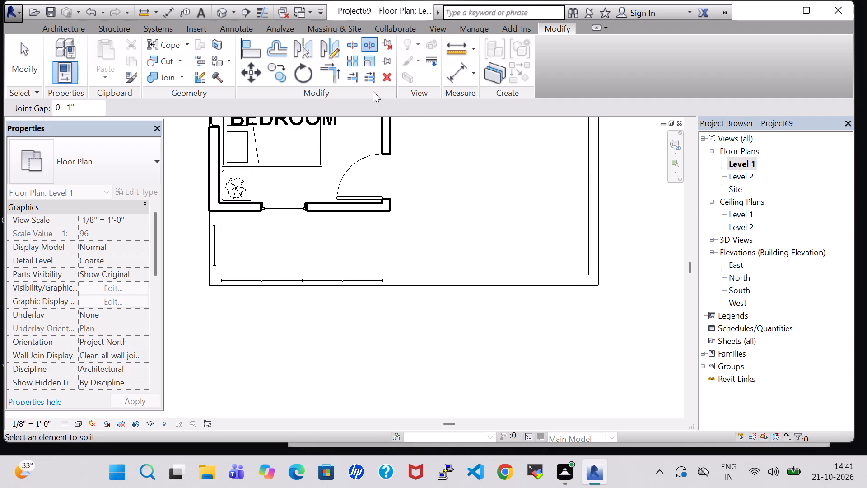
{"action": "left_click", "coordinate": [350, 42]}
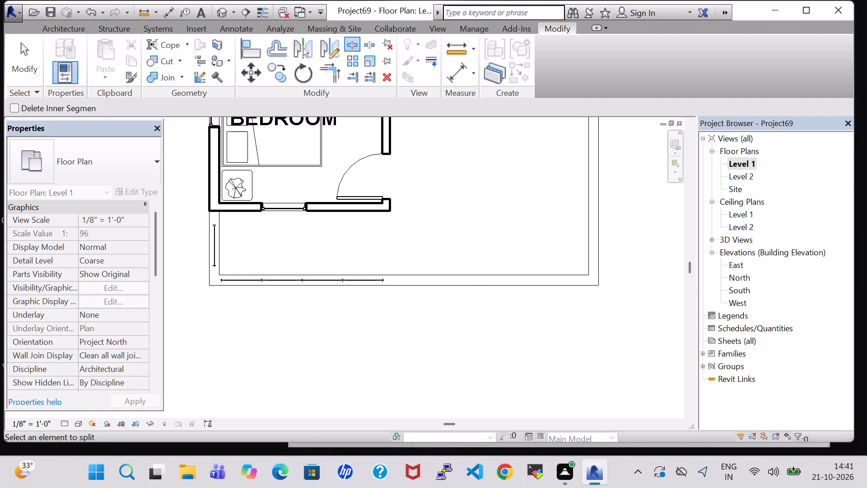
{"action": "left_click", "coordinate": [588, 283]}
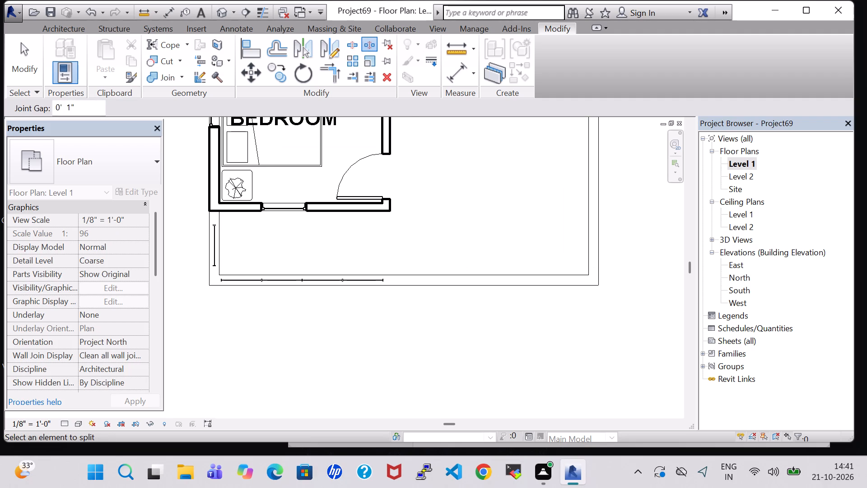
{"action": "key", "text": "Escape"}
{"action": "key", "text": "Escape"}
Delete the low front wall segment between the split and the far outer corner.
{"action": "left_click", "coordinate": [565, 282]}
{"action": "key", "text": "Delete"}
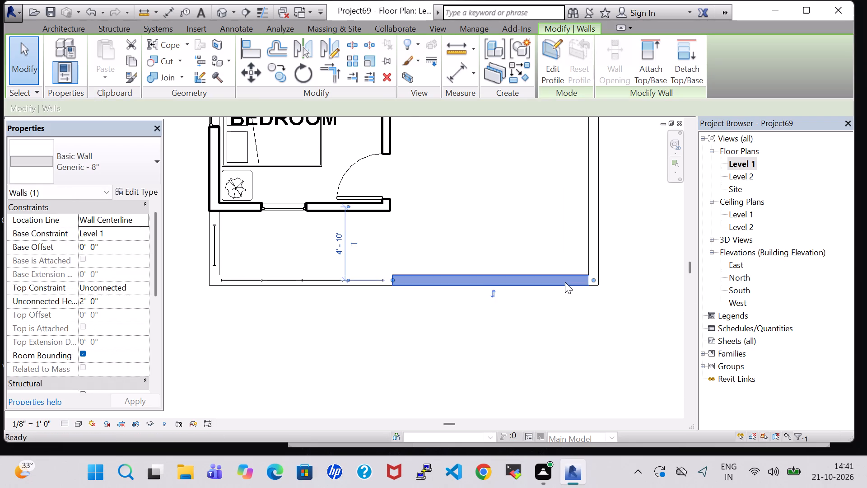
Extend the free front end of the low side wall below the kitchen, making the wall 16'-0" long.
{"action": "left_click", "coordinate": [593, 281]}
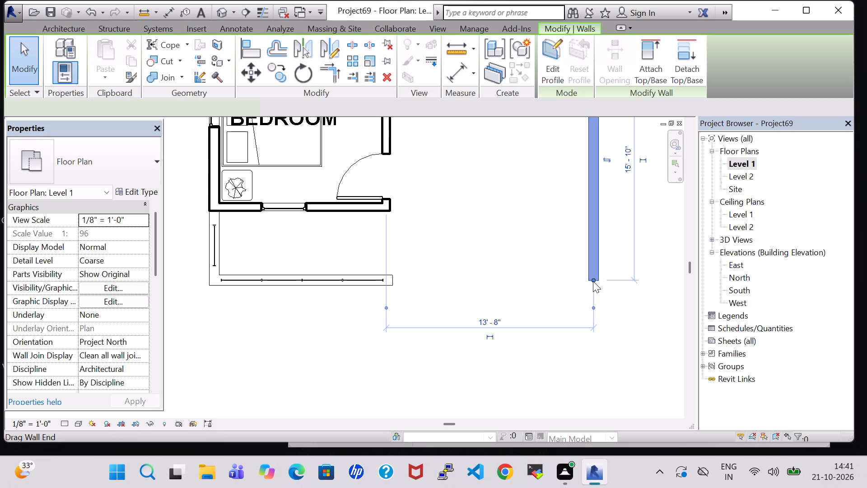
{"action": "left_click", "coordinate": [592, 280]}
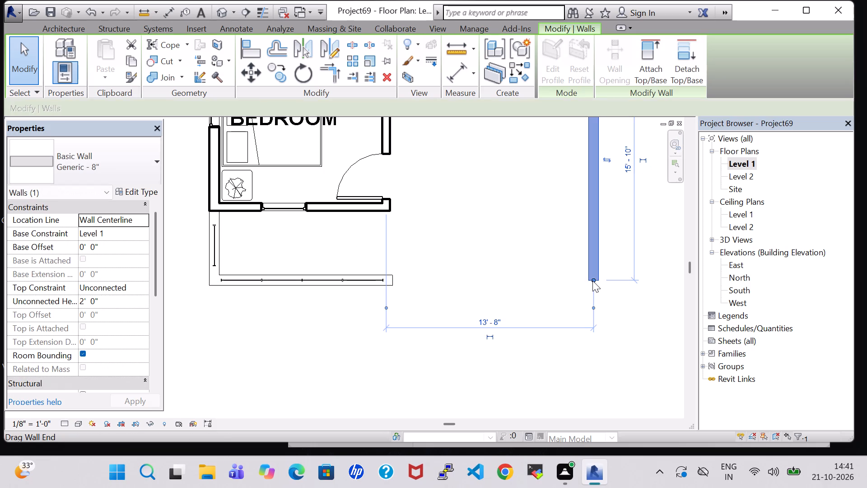
{"action": "key", "text": "Down"}
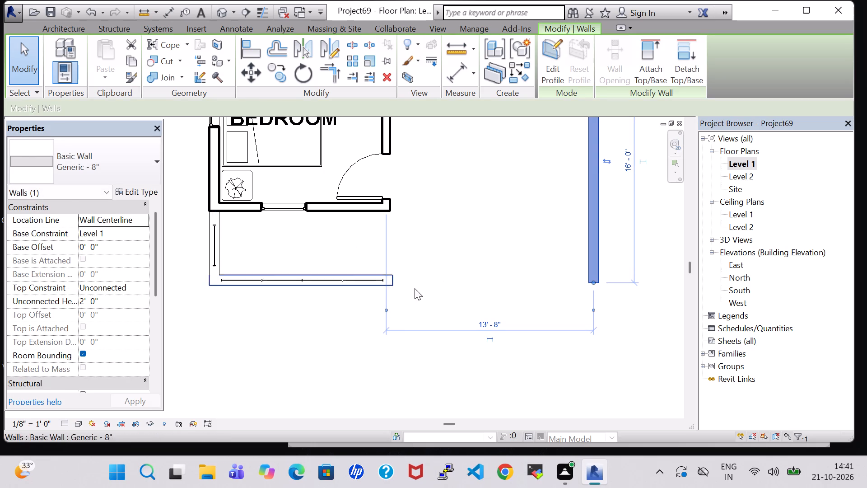
{"action": "left_click", "coordinate": [522, 306]}
Draw a 15'-9" railing path along the centerline of the low side wall in front of the kitchen, from the house to its free end.
{"action": "scroll", "coordinate": [616, 301], "scroll_direction": "down", "scroll_amount": 4}
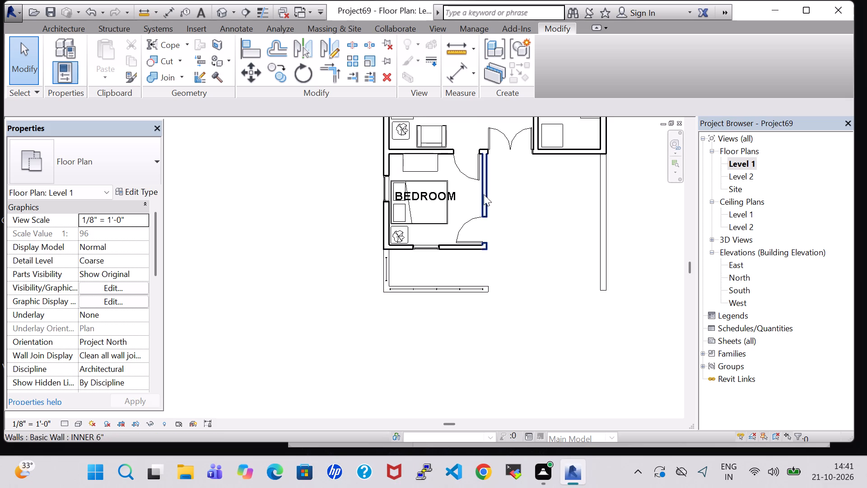
{"action": "left_click", "coordinate": [74, 32]}
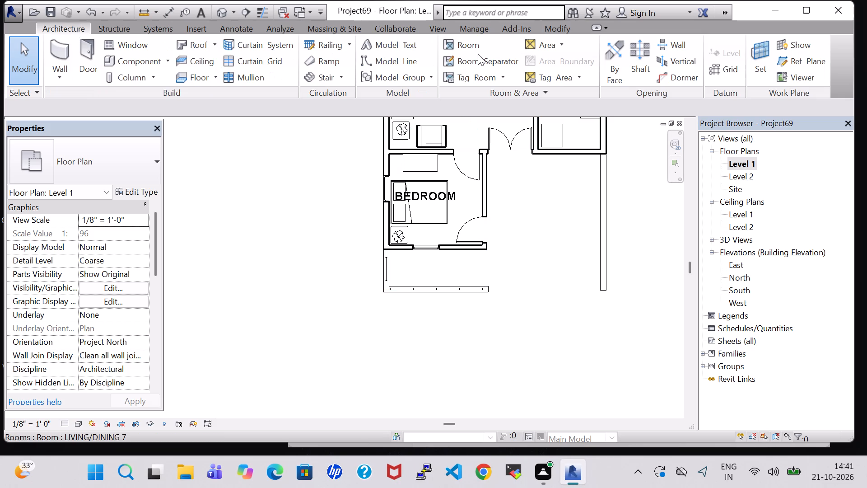
{"action": "left_click", "coordinate": [332, 40]}
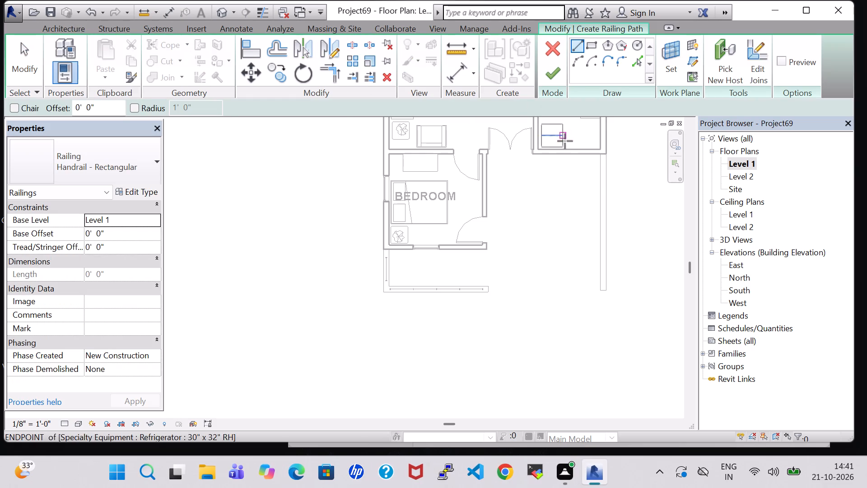
{"action": "scroll", "coordinate": [604, 162], "scroll_direction": "up", "scroll_amount": 6}
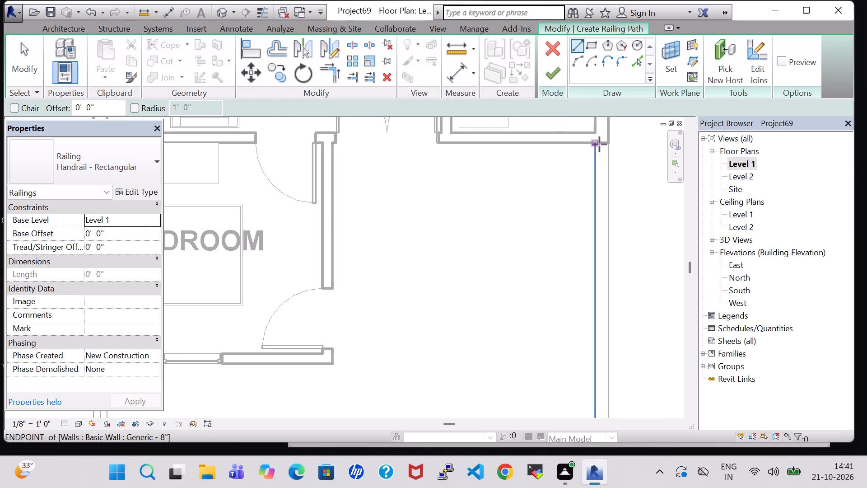
{"action": "left_click", "coordinate": [601, 144]}
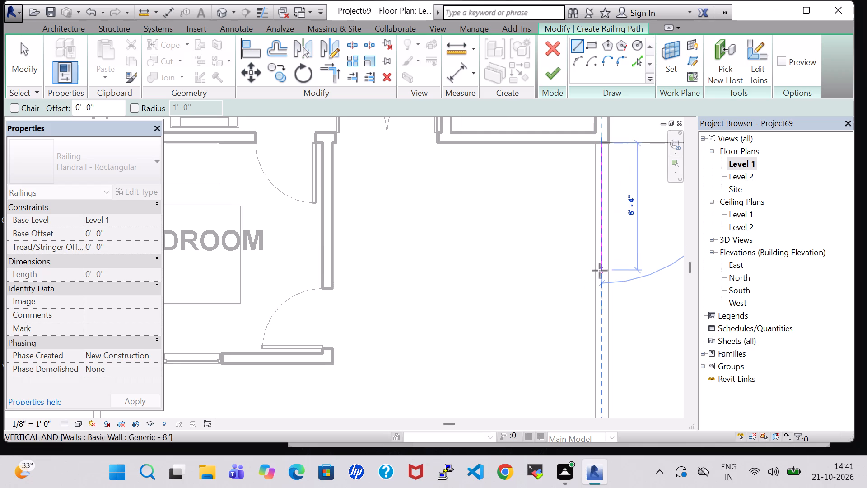
{"action": "middle_click_drag", "start_coordinate": [600, 271], "coordinate": [580, 154]}
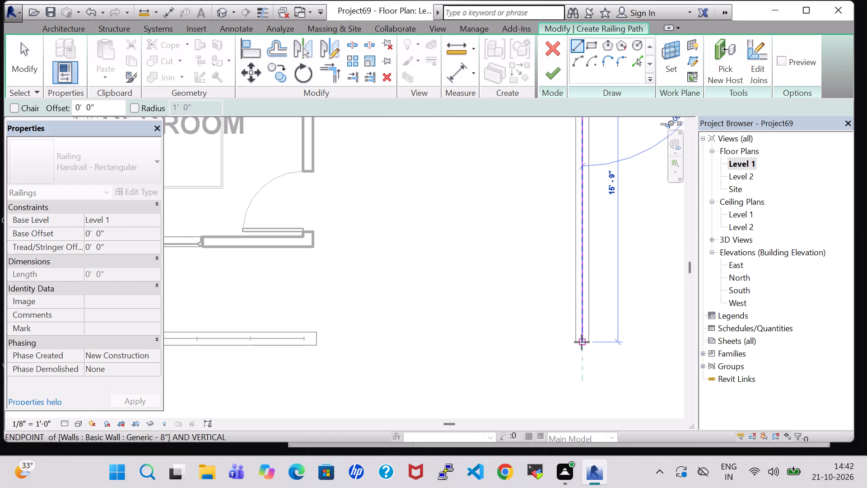
{"action": "left_click", "coordinate": [582, 343]}
{"action": "left_click", "coordinate": [550, 77]}
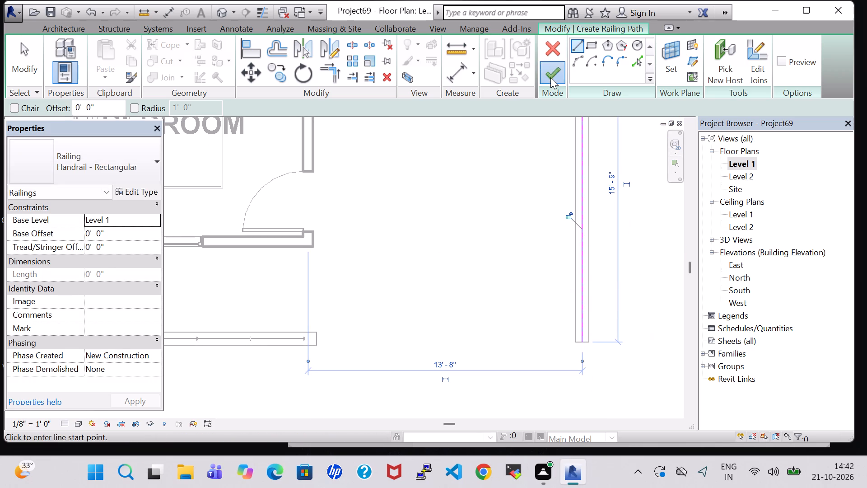
Change the new side-wall railing to Glass Panel - Bottom Fill and set its base offset to 2'.
{"action": "left_click", "coordinate": [88, 154]}
{"action": "scroll", "coordinate": [105, 196], "scroll_direction": "up", "scroll_amount": 3}
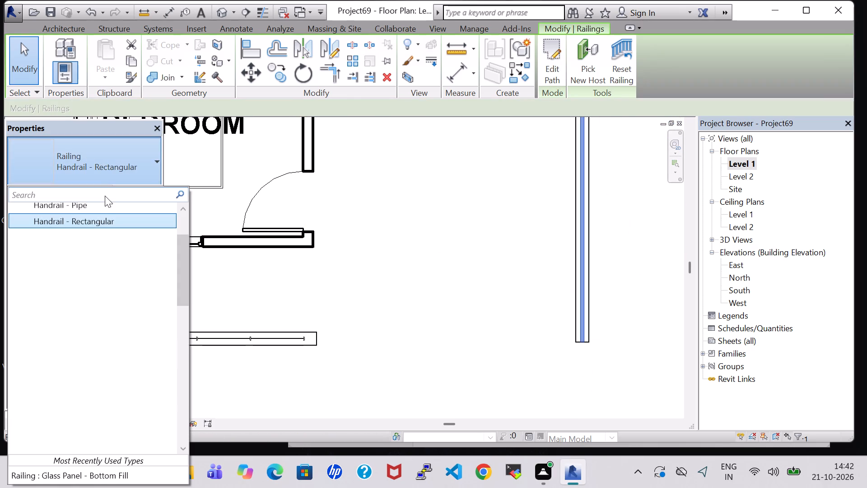
{"action": "scroll", "coordinate": [104, 213], "scroll_direction": "up", "scroll_amount": 2}
{"action": "left_click", "coordinate": [106, 219]}
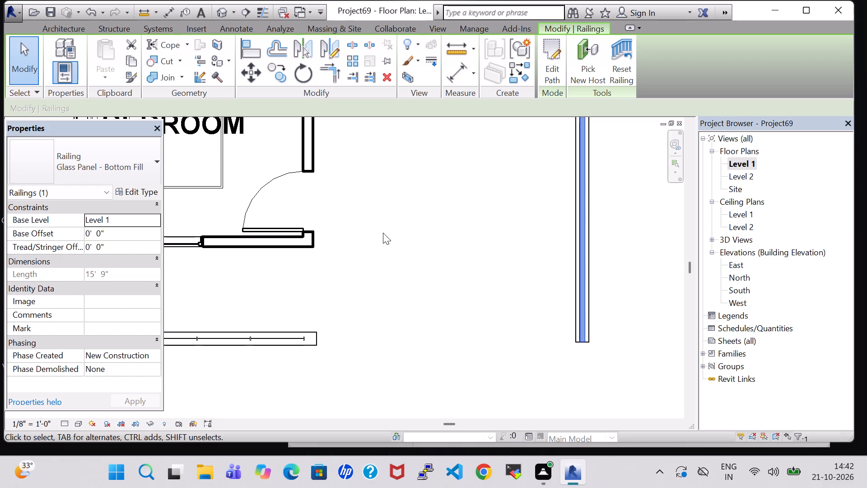
{"action": "double_click", "coordinate": [89, 232]}
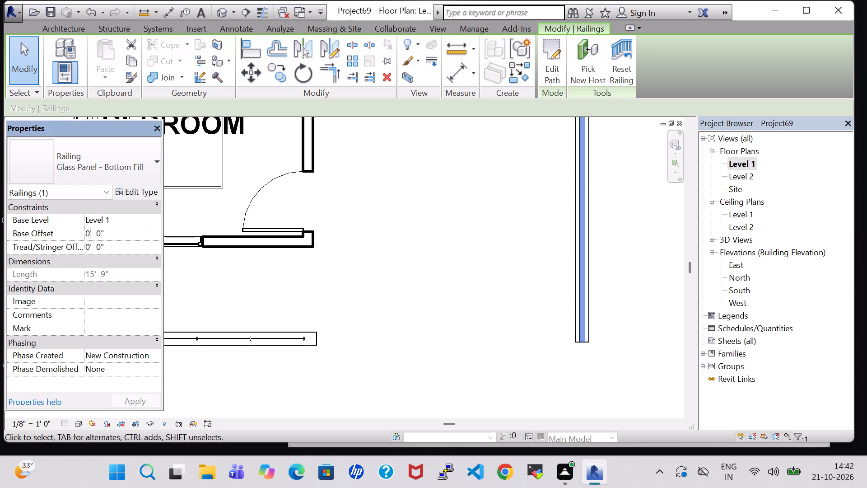
{"action": "key", "text": "BackSpace"}
{"action": "key", "text": "2"}
{"action": "left_click", "coordinate": [136, 402]}
{"action": "left_click", "coordinate": [440, 338]}
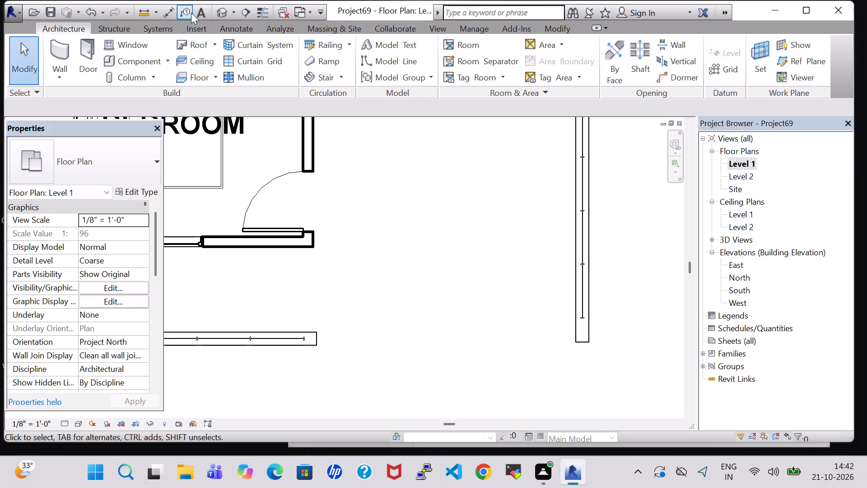
On the Level 1 plan, start a stair with a 5'-6" run along the kitchen's front wall, from the double door towards the side wall.
{"action": "left_click", "coordinate": [217, 12]}
{"action": "scroll", "coordinate": [308, 159], "scroll_direction": "down", "scroll_amount": 4}
{"action": "middle_click_drag", "start_coordinate": [308, 156], "coordinate": [196, 148]}
{"action": "double_click", "coordinate": [741, 168]}
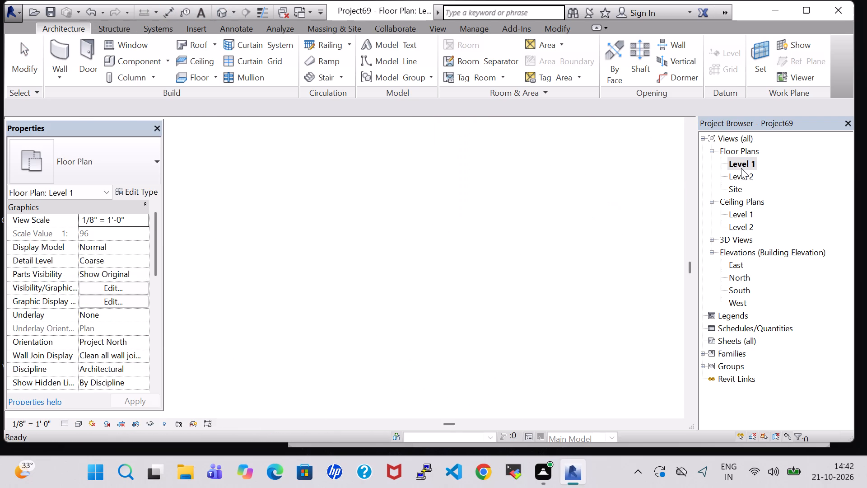
{"action": "scroll", "coordinate": [464, 217], "scroll_direction": "down", "scroll_amount": 4}
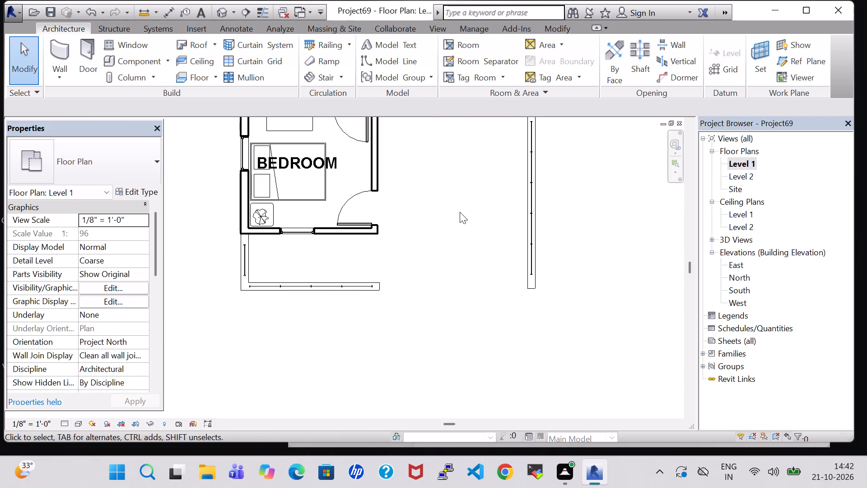
{"action": "scroll", "coordinate": [460, 212], "scroll_direction": "down", "scroll_amount": 1}
{"action": "middle_click_drag", "start_coordinate": [450, 195], "coordinate": [452, 259]}
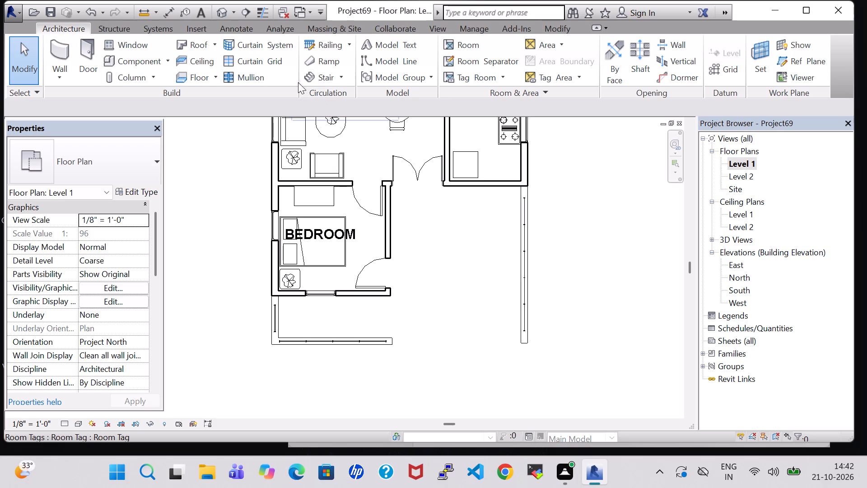
{"action": "left_click", "coordinate": [321, 79]}
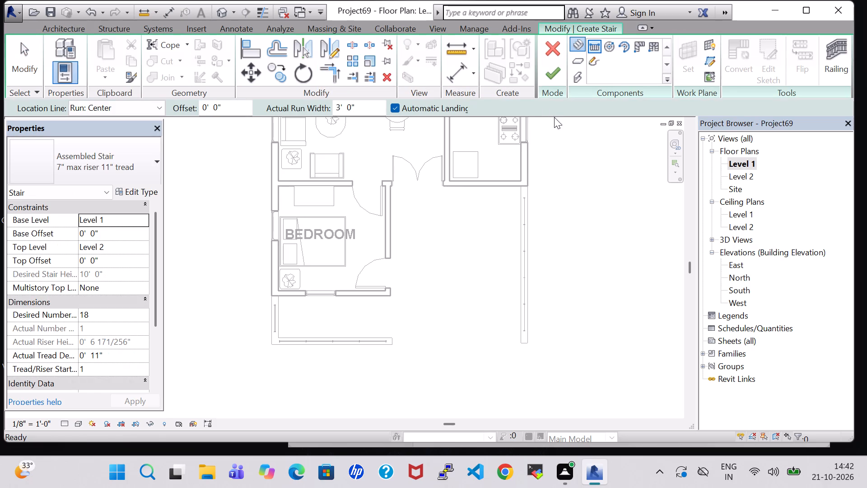
{"action": "left_click", "coordinate": [446, 197]}
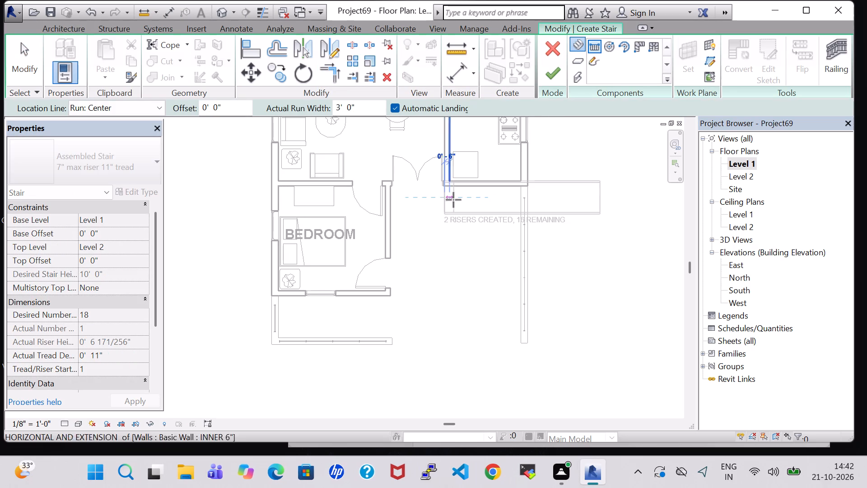
{"action": "left_click", "coordinate": [503, 202]}
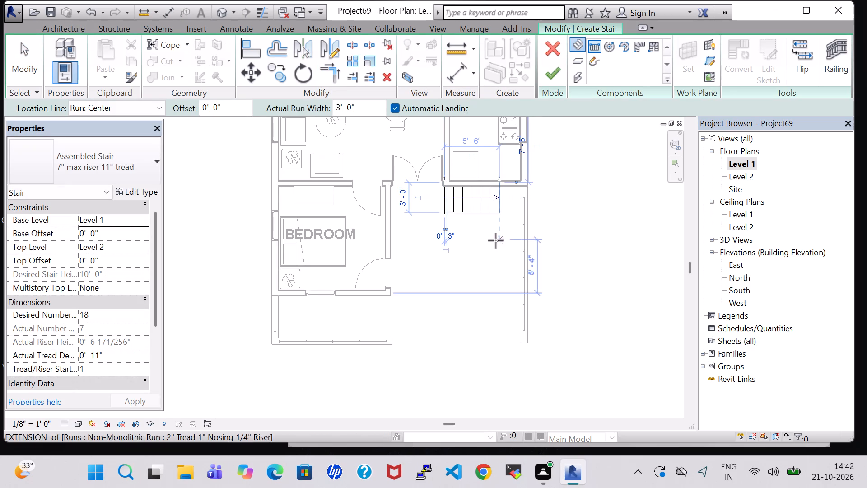
Add a second stair run about 8'-3" long, heading away from the kitchen alongside the low side wall.
{"action": "scroll", "coordinate": [506, 193], "scroll_direction": "up", "scroll_amount": 4}
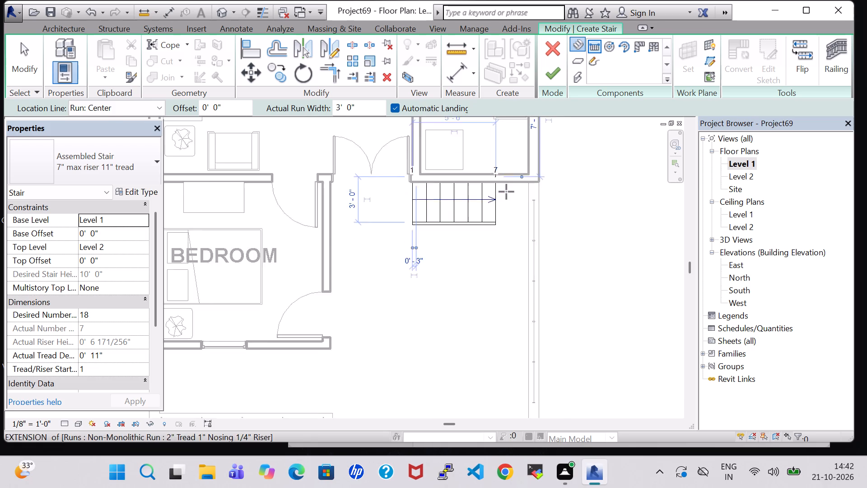
{"action": "scroll", "coordinate": [506, 192], "scroll_direction": "up", "scroll_amount": 3}
{"action": "left_click", "coordinate": [513, 181]}
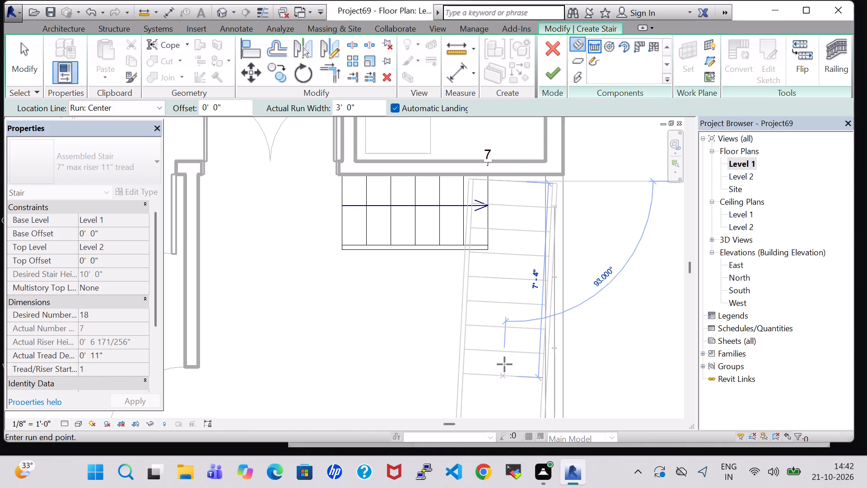
{"action": "left_click", "coordinate": [509, 392]}
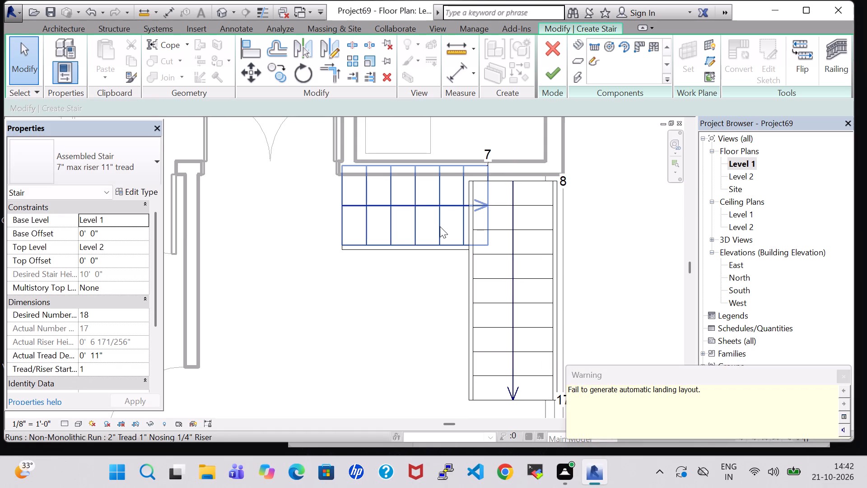
{"action": "key", "text": "grave"}
Nudge the first stair run towards the double door and off the kitchen wall so its end meets the second run's edge.
{"action": "left_click", "coordinate": [420, 241]}
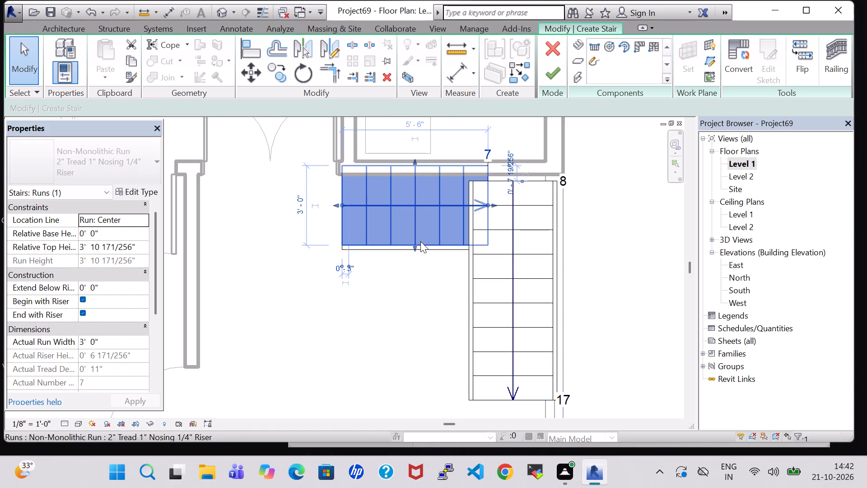
{"action": "key", "text": "Left"}
{"action": "key", "text": "Left"}
{"action": "key", "text": "Left"}
{"action": "key", "text": "Left"}
{"action": "key", "text": "Left"}
{"action": "key", "text": "Left"}
{"action": "key", "text": "Left"}
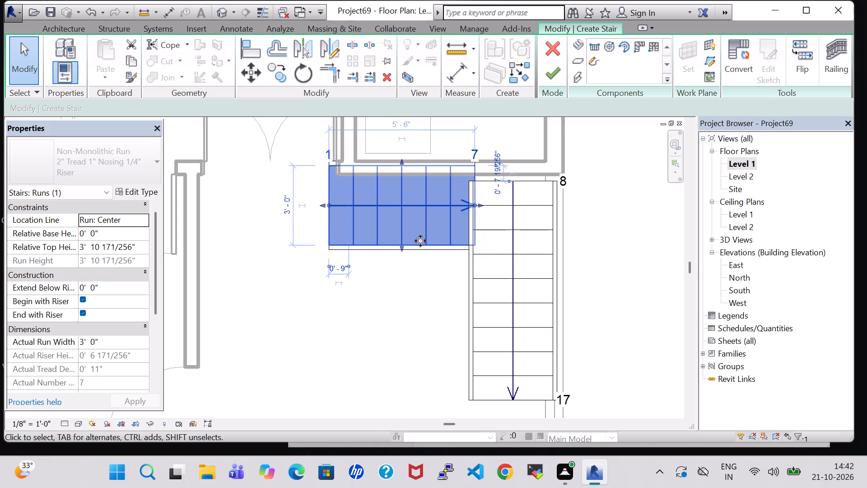
{"action": "key", "text": "Left"}
{"action": "key", "text": "Left"}
{"action": "key", "text": "Down"}
{"action": "key", "text": "Down"}
{"action": "key", "text": "Down"}
{"action": "key", "text": "Down"}
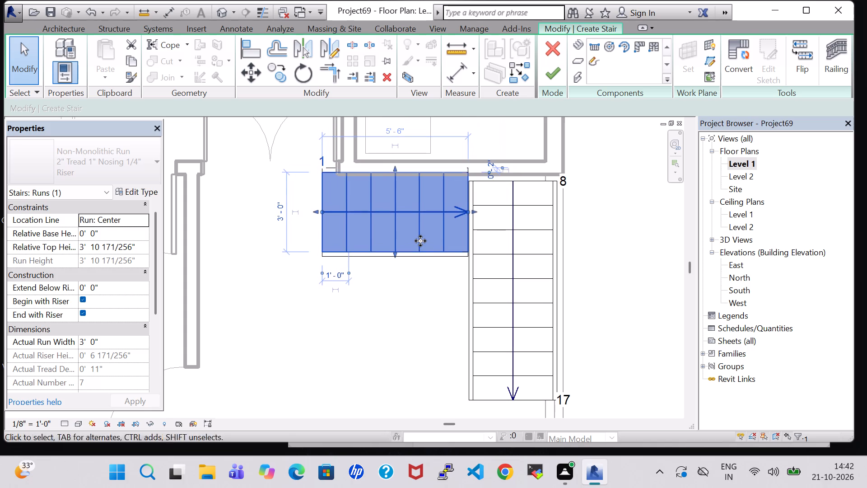
{"action": "key", "text": "Down"}
{"action": "key", "text": "Down"}
{"action": "key", "text": "Down"}
{"action": "key", "text": "Up"}
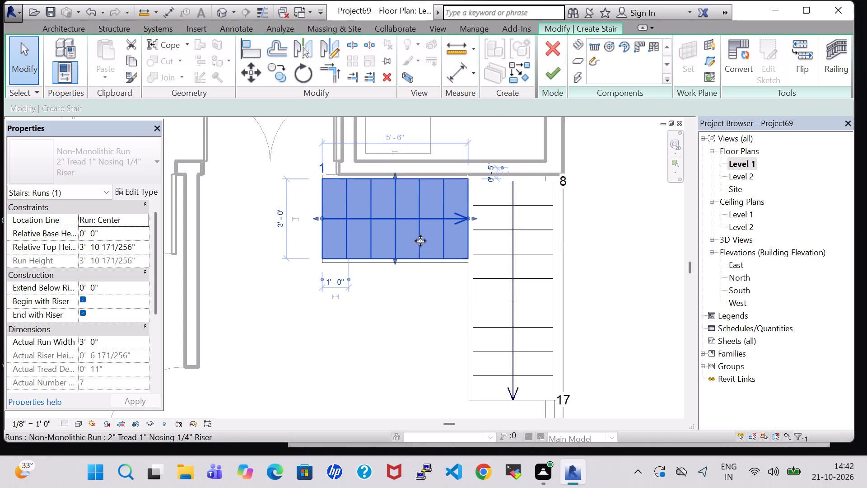
{"action": "key", "text": "Right"}
{"action": "left_click", "coordinate": [627, 230]}
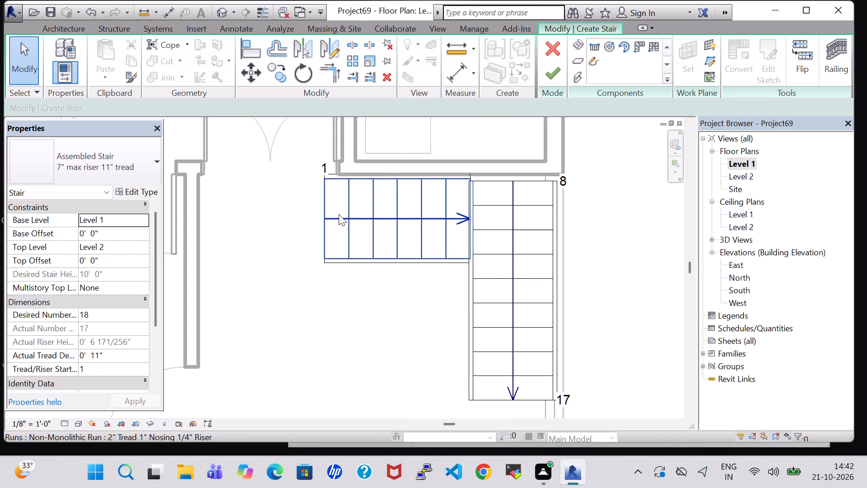
Shorten the first stair run by one tread at its starting end and finish the stair.
{"action": "left_click", "coordinate": [321, 206]}
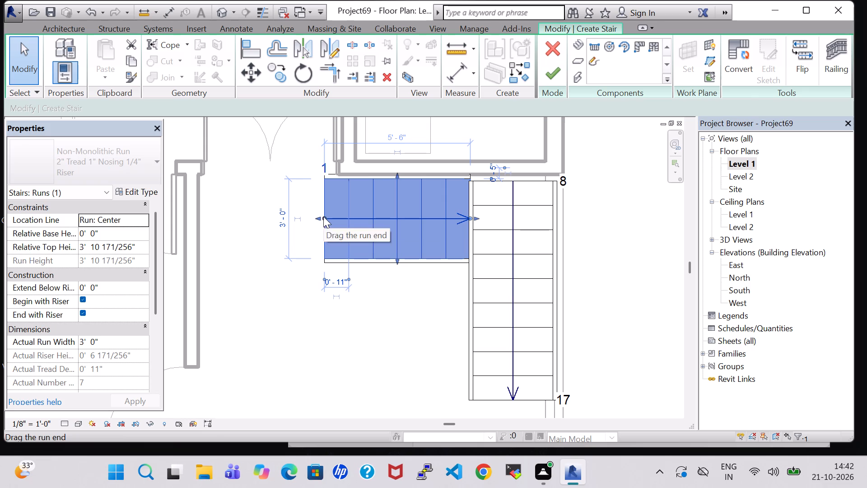
{"action": "left_click_drag", "start_coordinate": [323, 216], "coordinate": [336, 218]}
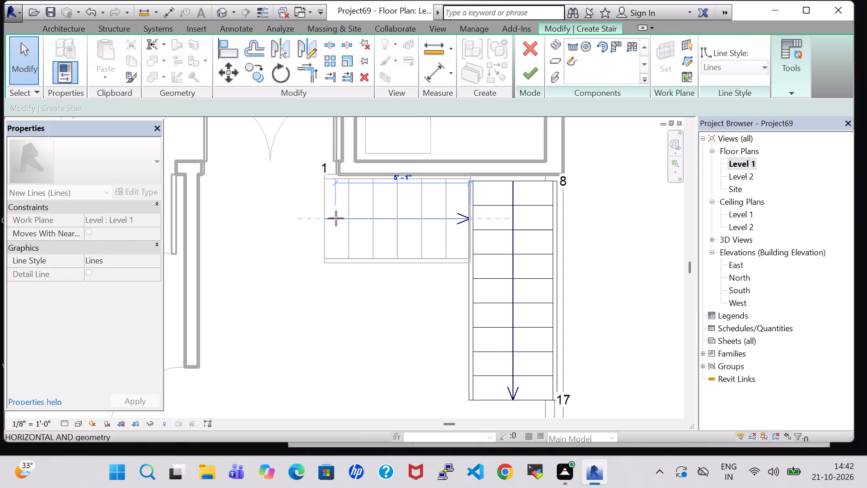
{"action": "left_click_drag", "start_coordinate": [336, 218], "coordinate": [337, 218]}
{"action": "left_click", "coordinate": [331, 289]}
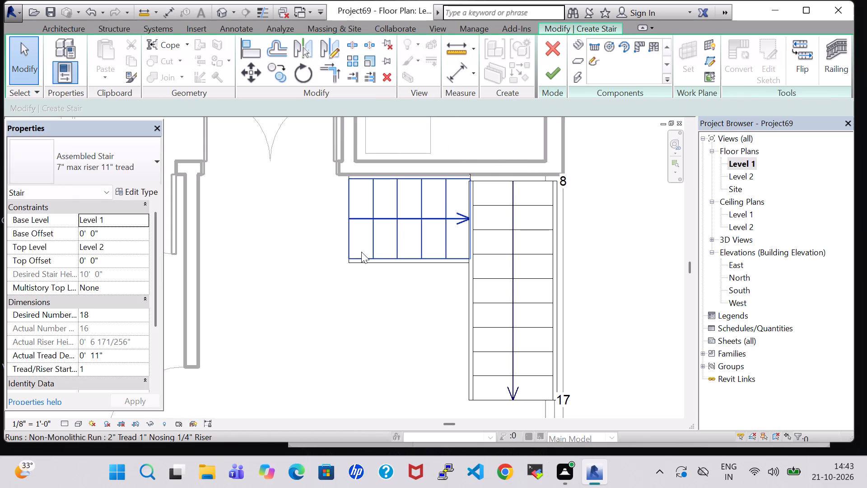
{"action": "left_click", "coordinate": [548, 72]}
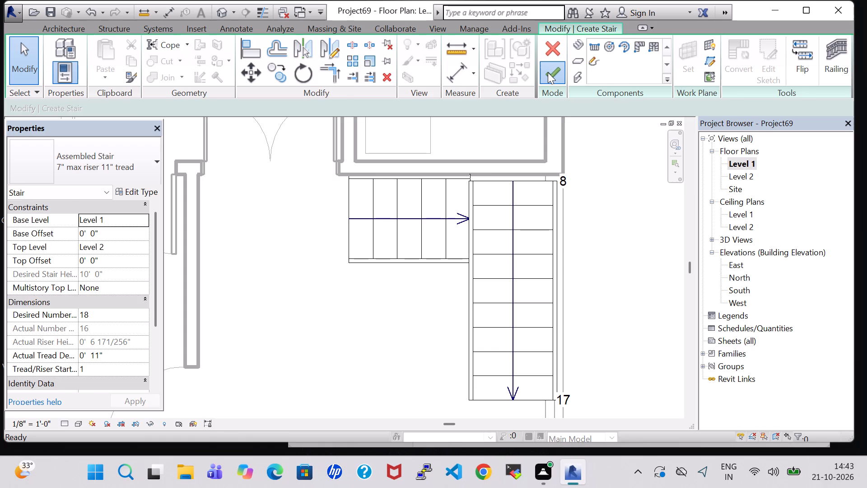
{"action": "left_click", "coordinate": [846, 378]}
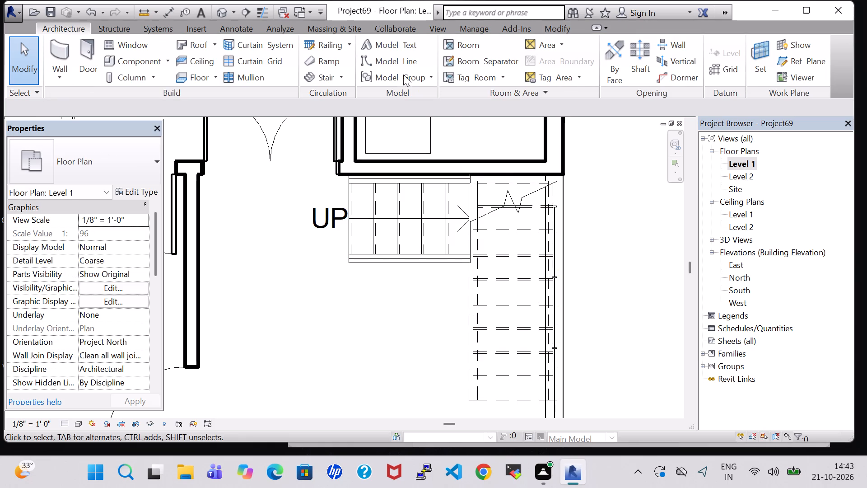
Examine the new stair and the glass railings in the 3D view, and return to the Level 1 plan.
{"action": "left_click", "coordinate": [222, 11]}
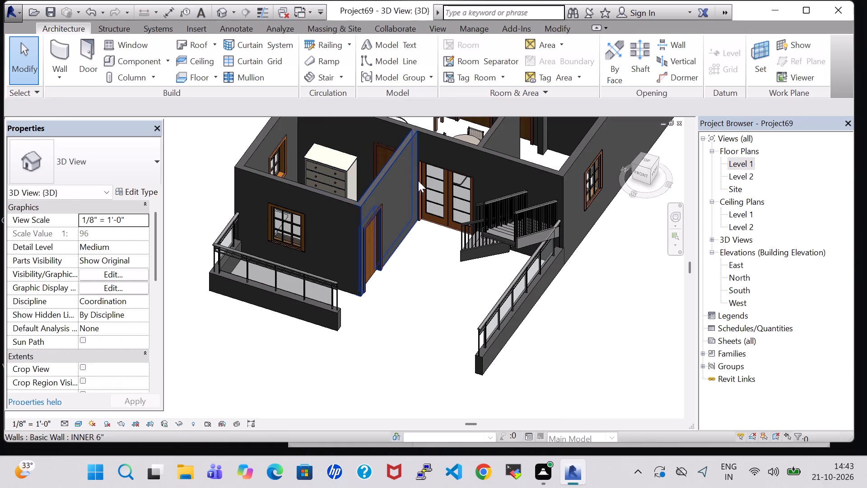
{"action": "scroll", "coordinate": [428, 249], "scroll_direction": "up", "scroll_amount": 1}
{"action": "middle_click_drag", "start_coordinate": [428, 249], "coordinate": [507, 261]}
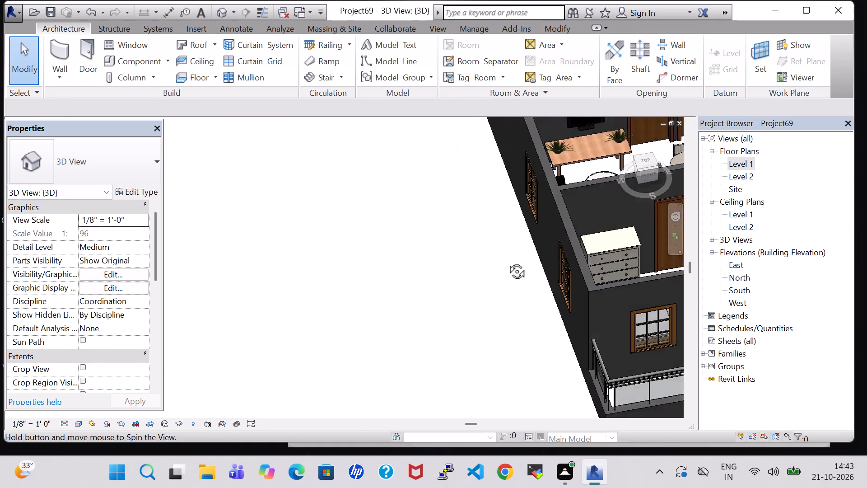
{"action": "middle_click_drag", "start_coordinate": [507, 261], "coordinate": [506, 261]}
{"action": "middle_click_drag", "start_coordinate": [405, 239], "coordinate": [130, 159]}
{"action": "middle_click_drag", "start_coordinate": [570, 204], "coordinate": [483, 289]}
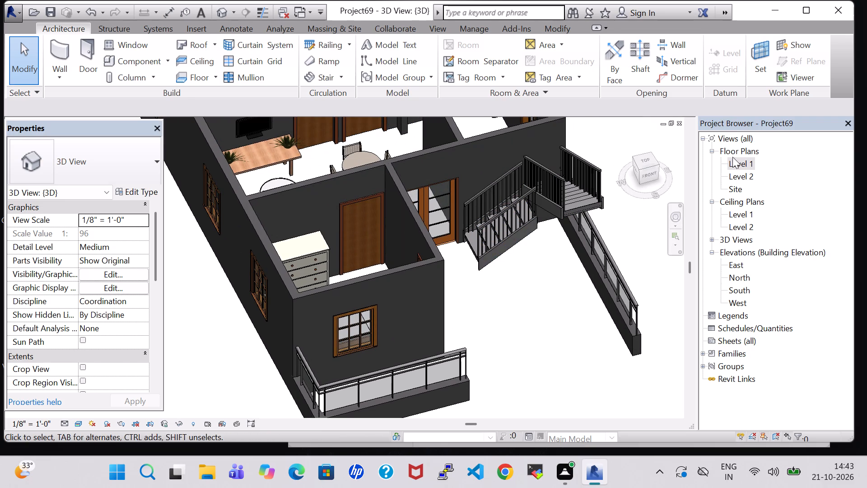
{"action": "double_click", "coordinate": [744, 159]}
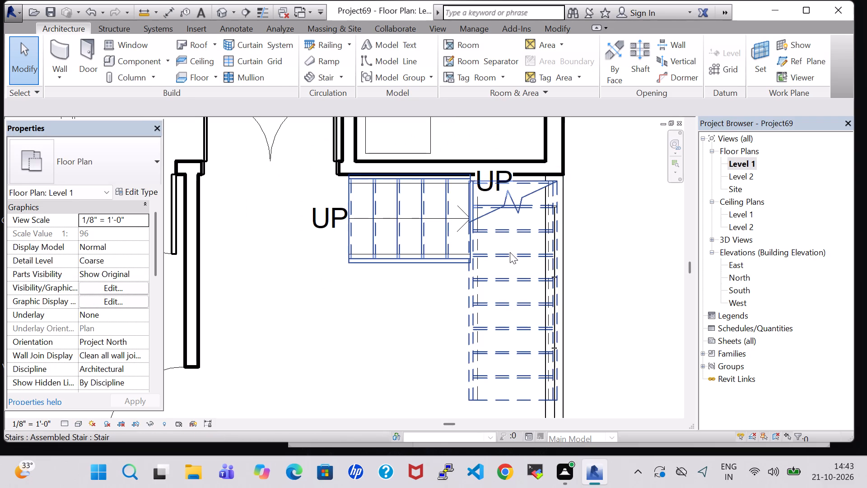
Nudge the second stair run away from the kitchen wall until its start lines up with the first run's outer edge, and finish the stair.
{"action": "left_click", "coordinate": [510, 252]}
{"action": "left_click", "coordinate": [400, 276]}
{"action": "left_click", "coordinate": [503, 276]}
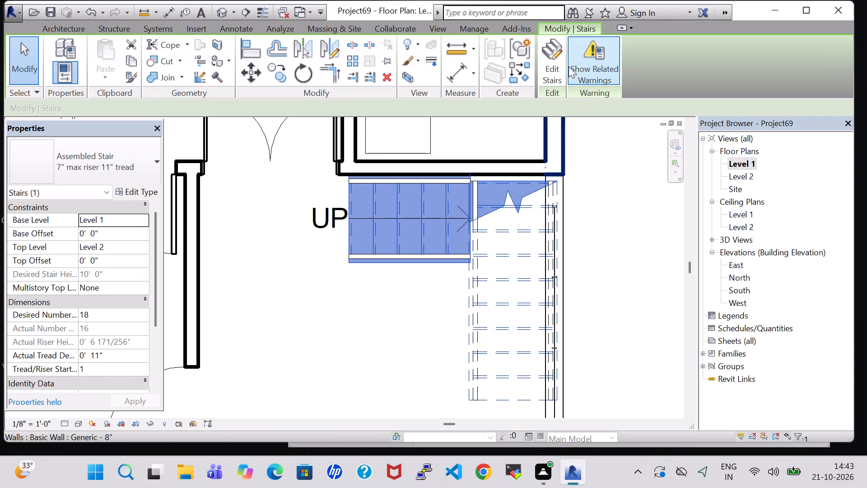
{"action": "left_click", "coordinate": [550, 65]}
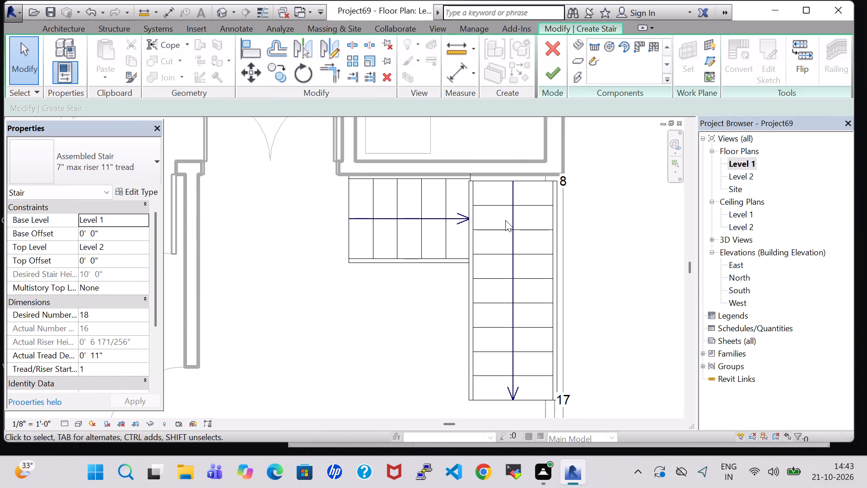
{"action": "left_click", "coordinate": [501, 180]}
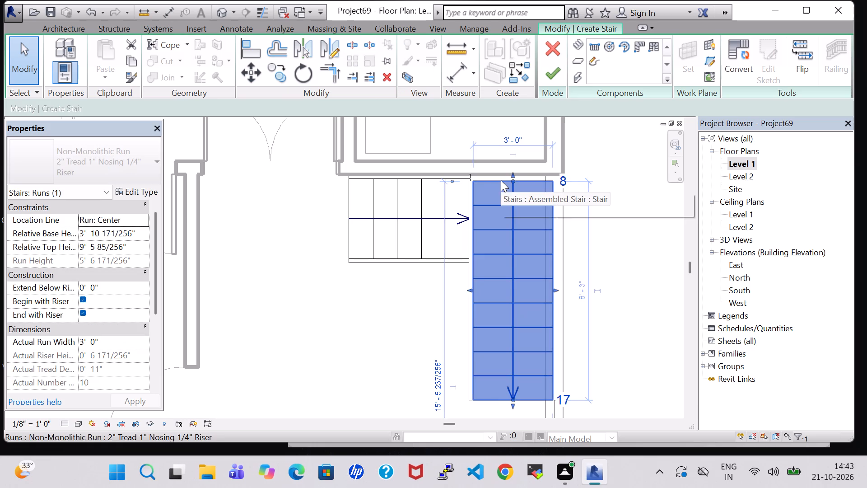
{"action": "key", "text": "Down"}
{"action": "key", "text": "Down"}
{"action": "key", "text": "Down"}
{"action": "key", "text": "Down"}
{"action": "key", "text": "Down"}
{"action": "key", "text": "Down"}
{"action": "key", "text": "Down"}
{"action": "key", "text": "Down"}
{"action": "key", "text": "Down"}
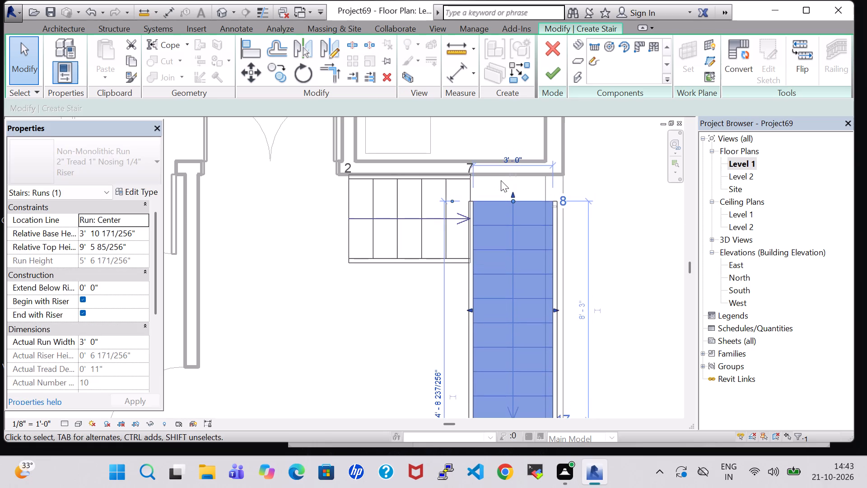
{"action": "key", "text": "Down"}
{"action": "key", "text": "Down"}
{"action": "key", "text": "Down"}
{"action": "key", "text": "Down"}
{"action": "key", "text": "Down"}
{"action": "key", "text": "Down"}
{"action": "key", "text": "Down"}
{"action": "key", "text": "Down"}
{"action": "key", "text": "Down"}
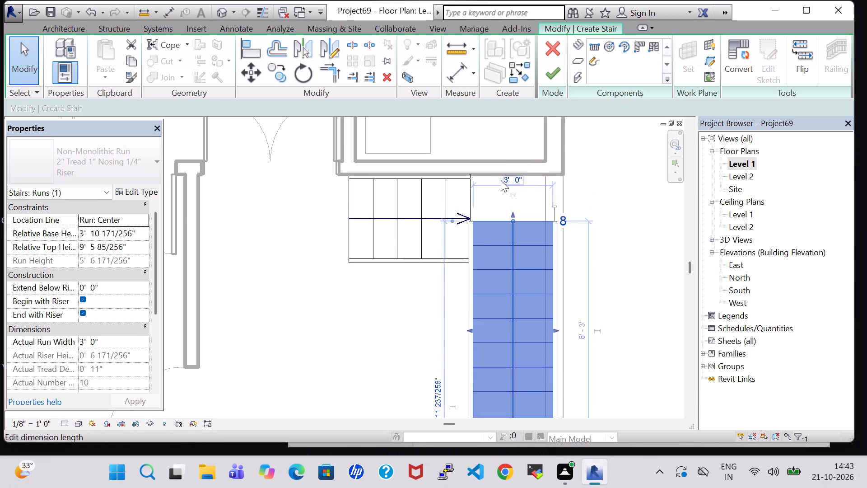
{"action": "key", "text": "Down"}
{"action": "key", "text": "Down"}
{"action": "key", "text": "Down"}
{"action": "key", "text": "Down"}
{"action": "key", "text": "Down"}
{"action": "key", "text": "Down"}
{"action": "key", "text": "Down"}
{"action": "key", "text": "Down"}
{"action": "key", "text": "Down"}
{"action": "key", "text": "Down"}
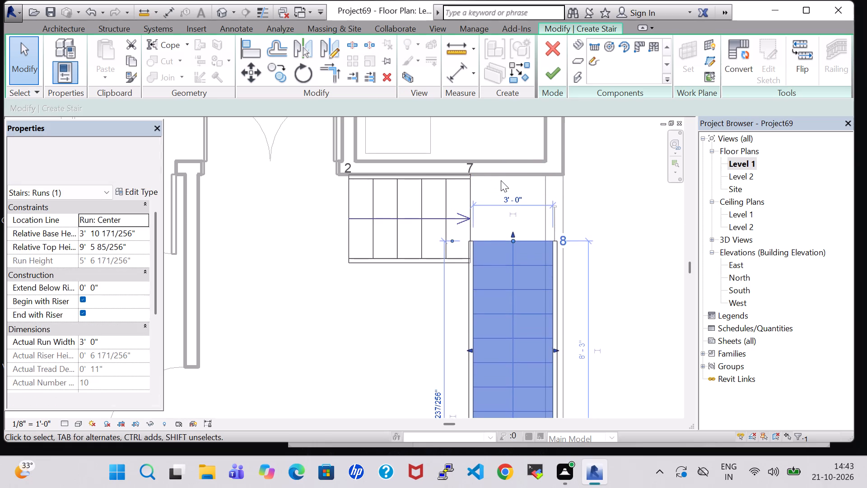
{"action": "key", "text": "Down"}
{"action": "key", "text": "Down"}
{"action": "key", "text": "Down"}
{"action": "key", "text": "Down"}
{"action": "key", "text": "Down"}
{"action": "key", "text": "Down"}
{"action": "key", "text": "Down"}
{"action": "key", "text": "Down"}
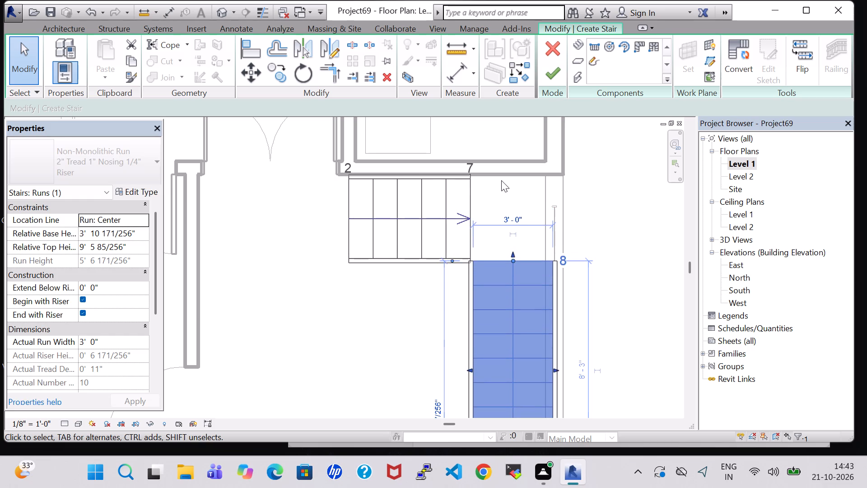
{"action": "left_click", "coordinate": [613, 200]}
{"action": "scroll", "coordinate": [616, 200], "scroll_direction": "down", "scroll_amount": 4}
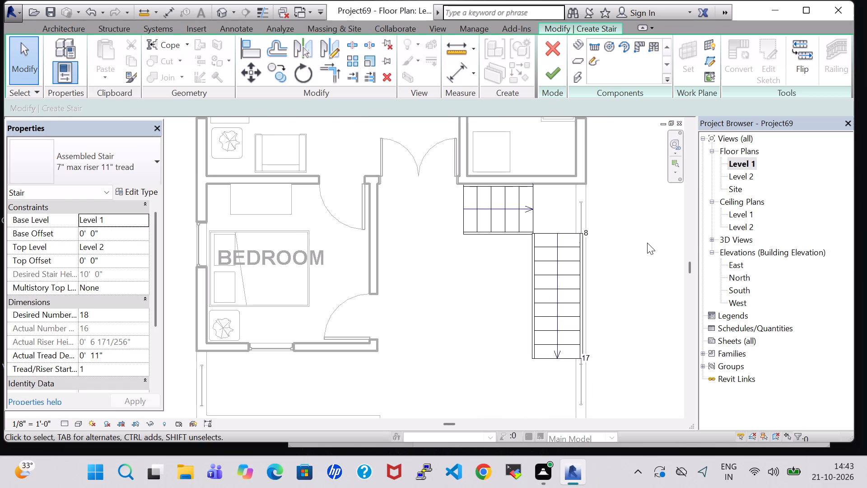
{"action": "scroll", "coordinate": [647, 243], "scroll_direction": "down", "scroll_amount": 2}
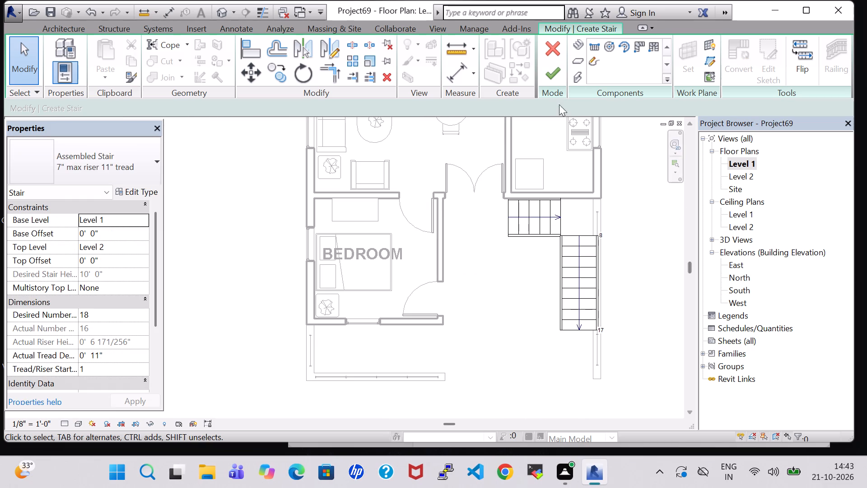
{"action": "left_click", "coordinate": [560, 66]}
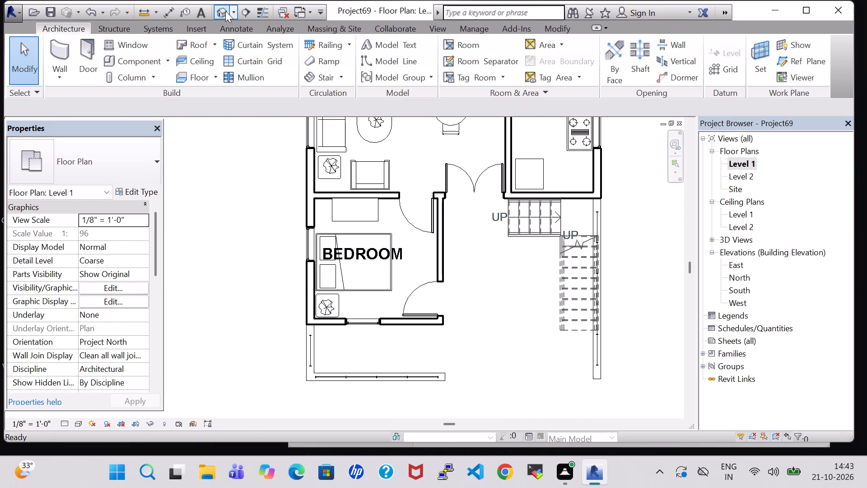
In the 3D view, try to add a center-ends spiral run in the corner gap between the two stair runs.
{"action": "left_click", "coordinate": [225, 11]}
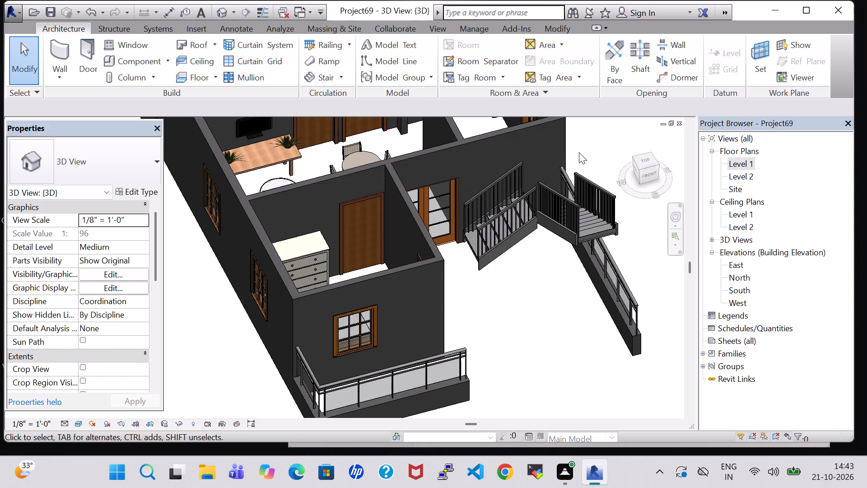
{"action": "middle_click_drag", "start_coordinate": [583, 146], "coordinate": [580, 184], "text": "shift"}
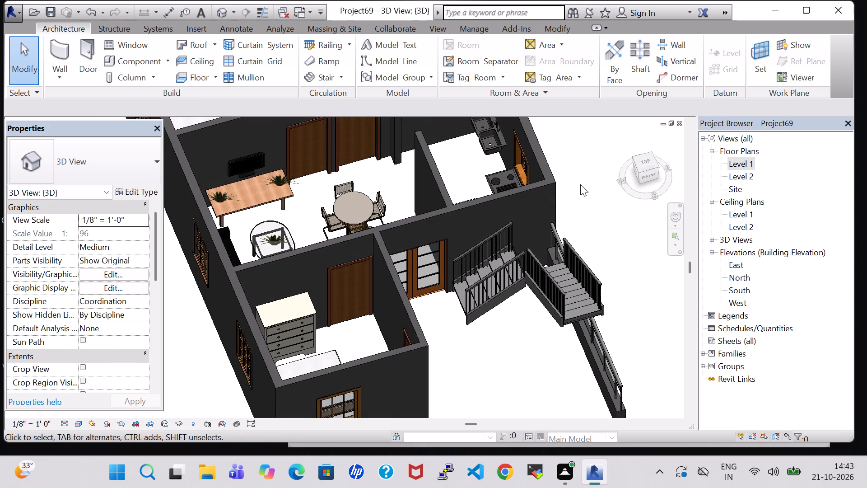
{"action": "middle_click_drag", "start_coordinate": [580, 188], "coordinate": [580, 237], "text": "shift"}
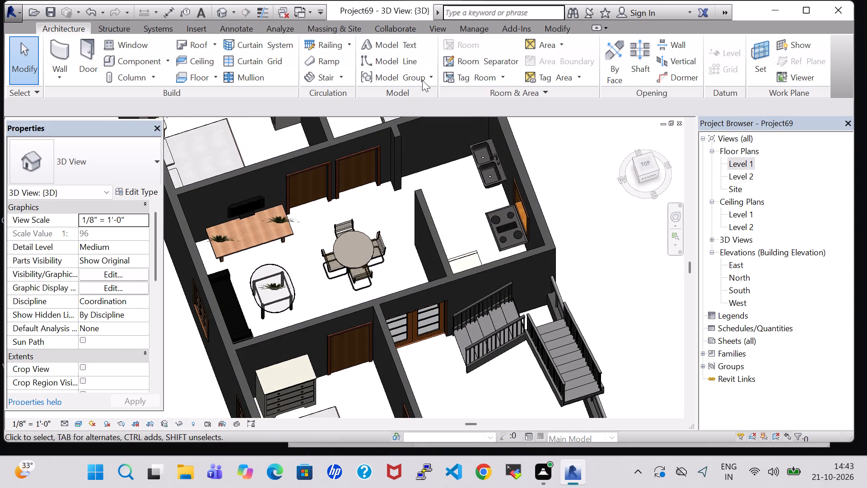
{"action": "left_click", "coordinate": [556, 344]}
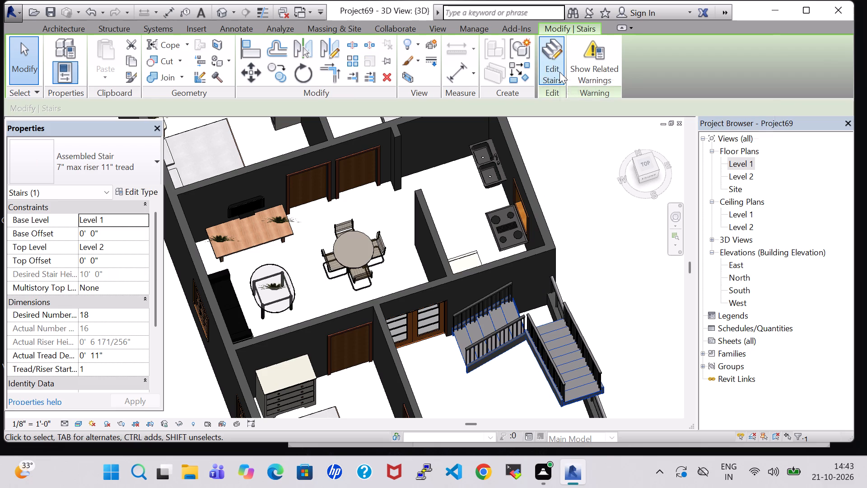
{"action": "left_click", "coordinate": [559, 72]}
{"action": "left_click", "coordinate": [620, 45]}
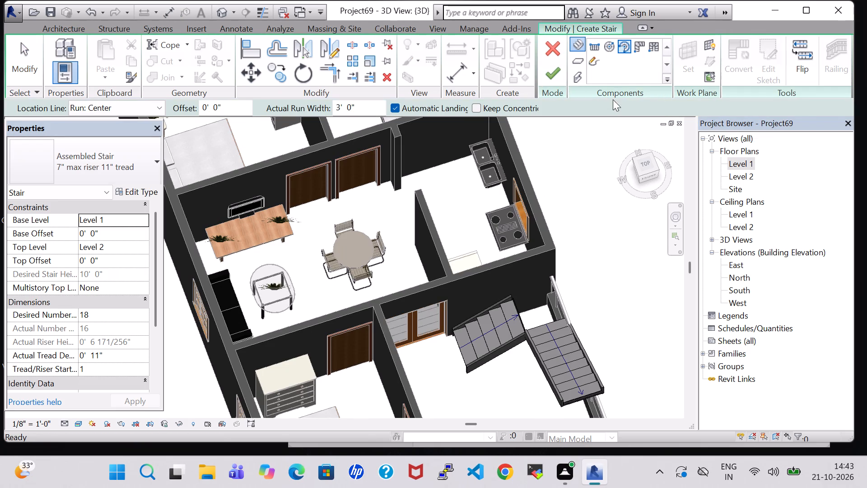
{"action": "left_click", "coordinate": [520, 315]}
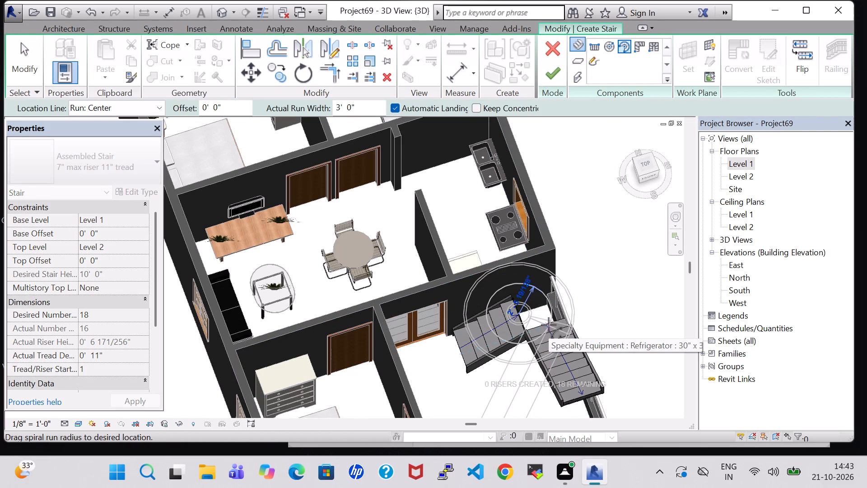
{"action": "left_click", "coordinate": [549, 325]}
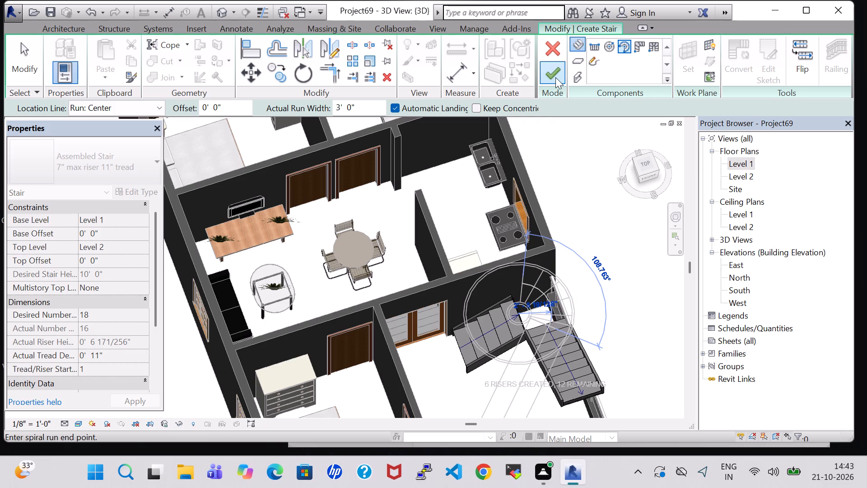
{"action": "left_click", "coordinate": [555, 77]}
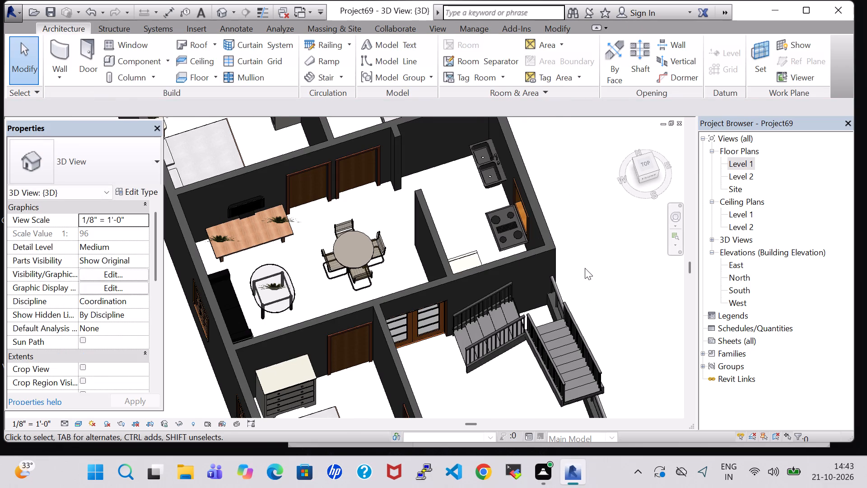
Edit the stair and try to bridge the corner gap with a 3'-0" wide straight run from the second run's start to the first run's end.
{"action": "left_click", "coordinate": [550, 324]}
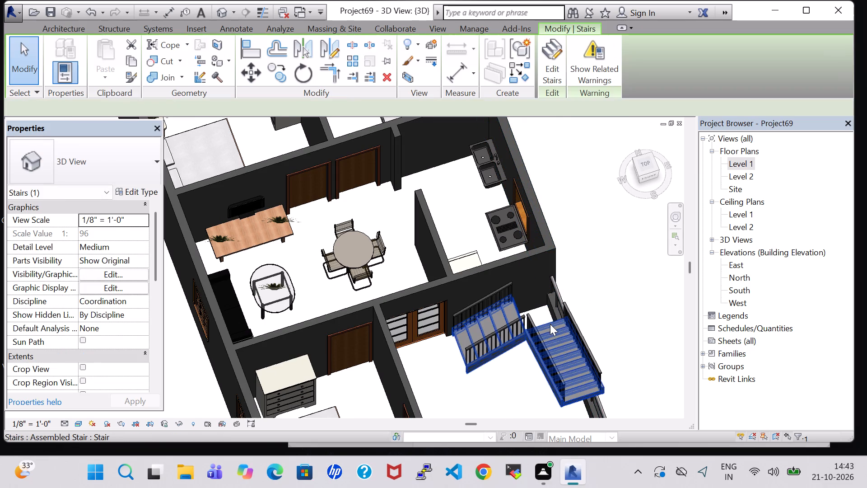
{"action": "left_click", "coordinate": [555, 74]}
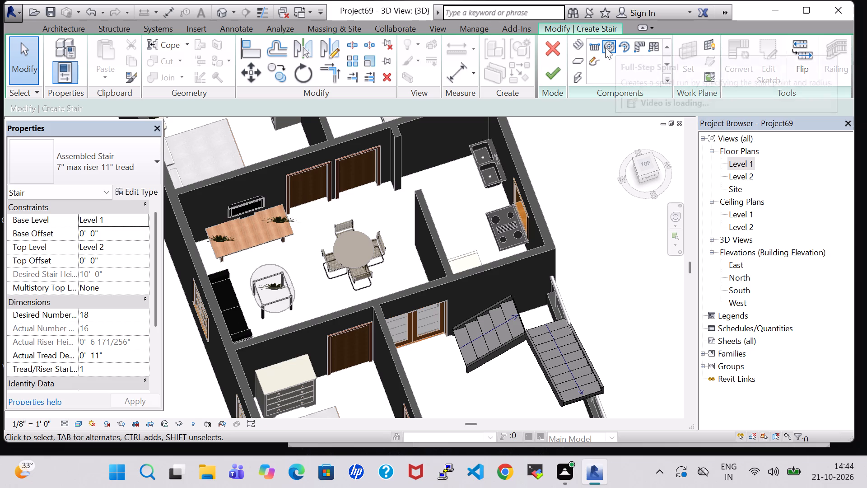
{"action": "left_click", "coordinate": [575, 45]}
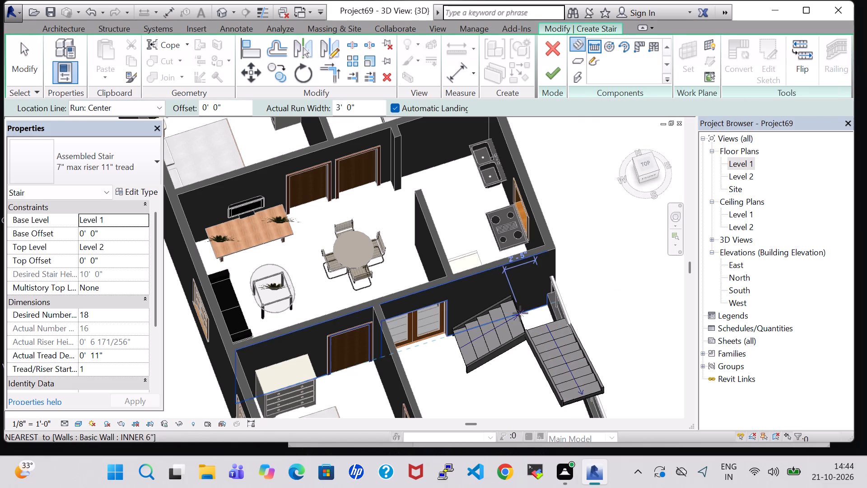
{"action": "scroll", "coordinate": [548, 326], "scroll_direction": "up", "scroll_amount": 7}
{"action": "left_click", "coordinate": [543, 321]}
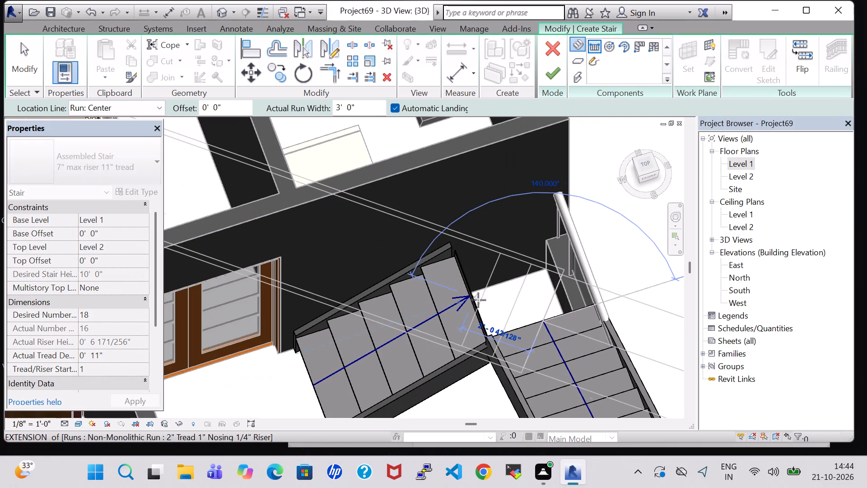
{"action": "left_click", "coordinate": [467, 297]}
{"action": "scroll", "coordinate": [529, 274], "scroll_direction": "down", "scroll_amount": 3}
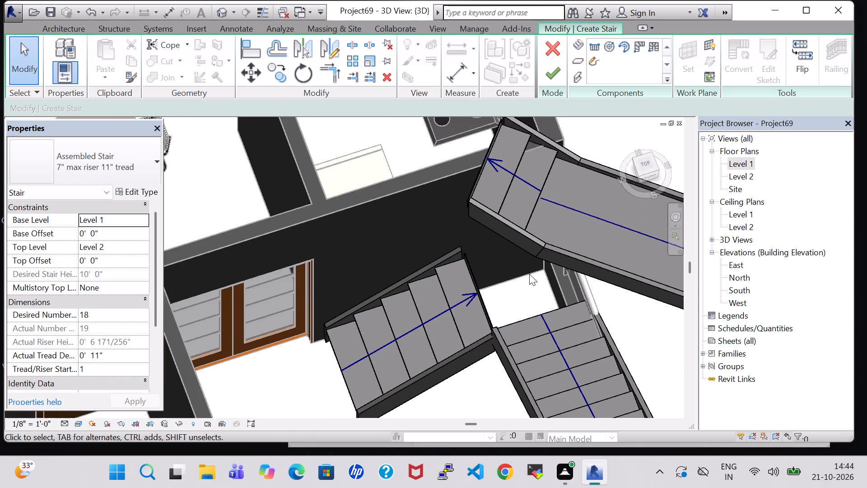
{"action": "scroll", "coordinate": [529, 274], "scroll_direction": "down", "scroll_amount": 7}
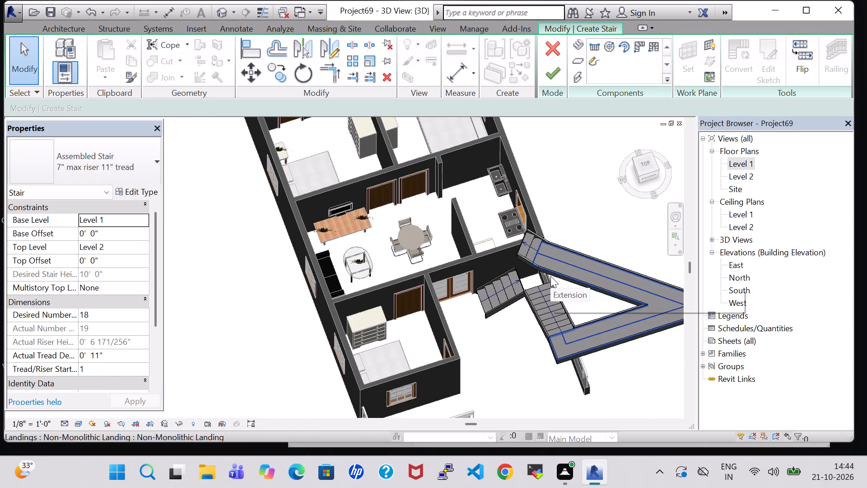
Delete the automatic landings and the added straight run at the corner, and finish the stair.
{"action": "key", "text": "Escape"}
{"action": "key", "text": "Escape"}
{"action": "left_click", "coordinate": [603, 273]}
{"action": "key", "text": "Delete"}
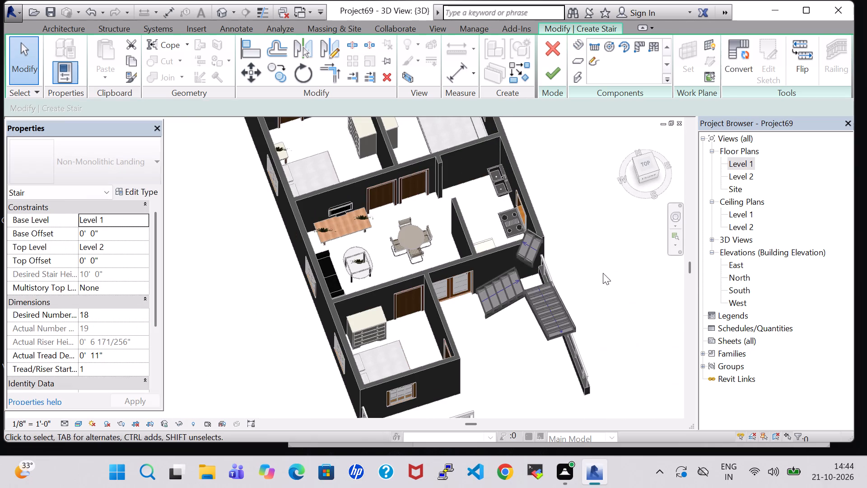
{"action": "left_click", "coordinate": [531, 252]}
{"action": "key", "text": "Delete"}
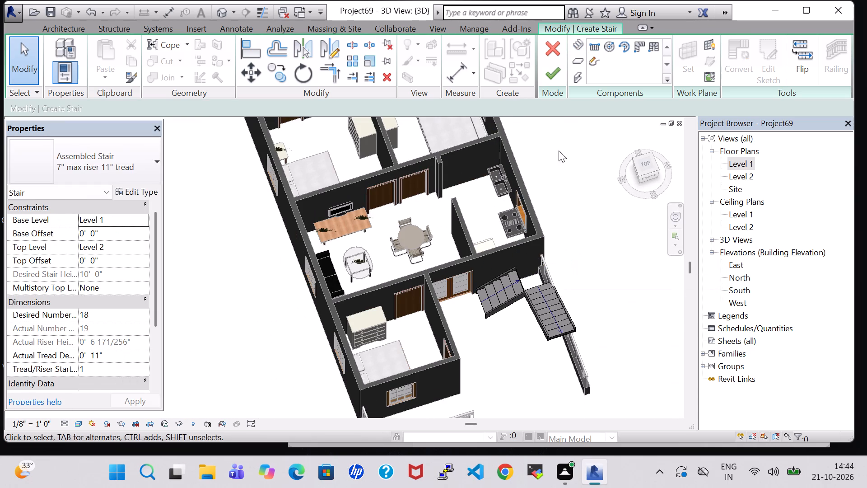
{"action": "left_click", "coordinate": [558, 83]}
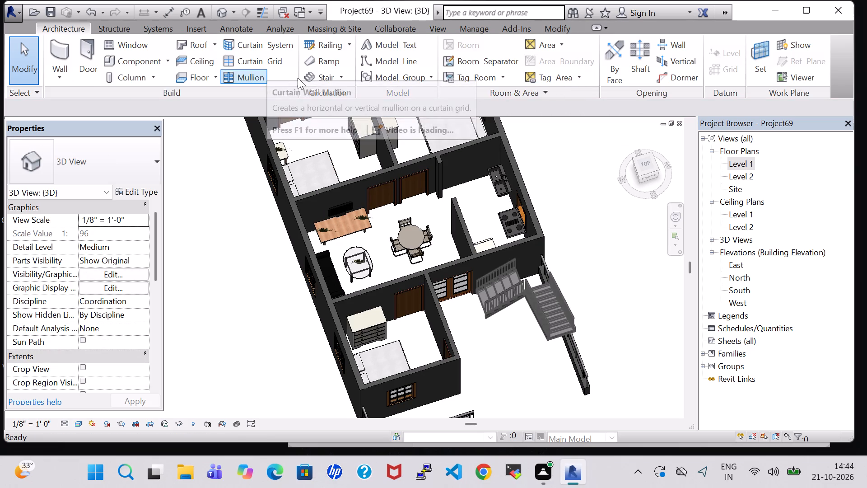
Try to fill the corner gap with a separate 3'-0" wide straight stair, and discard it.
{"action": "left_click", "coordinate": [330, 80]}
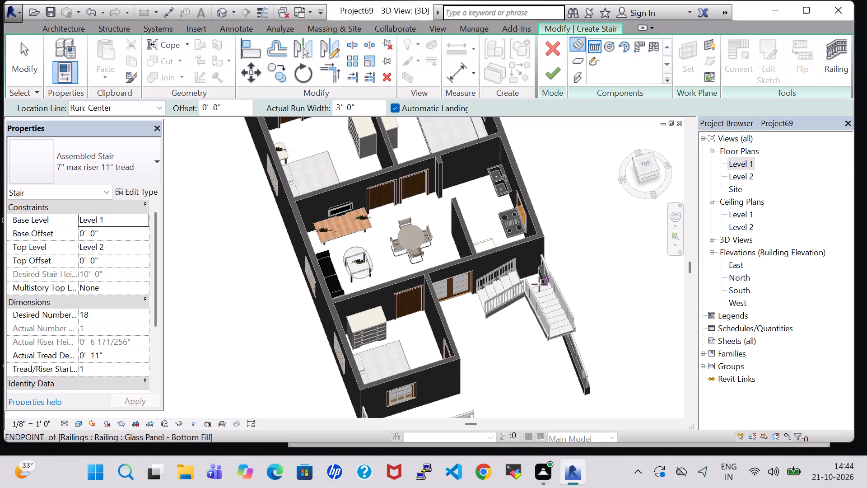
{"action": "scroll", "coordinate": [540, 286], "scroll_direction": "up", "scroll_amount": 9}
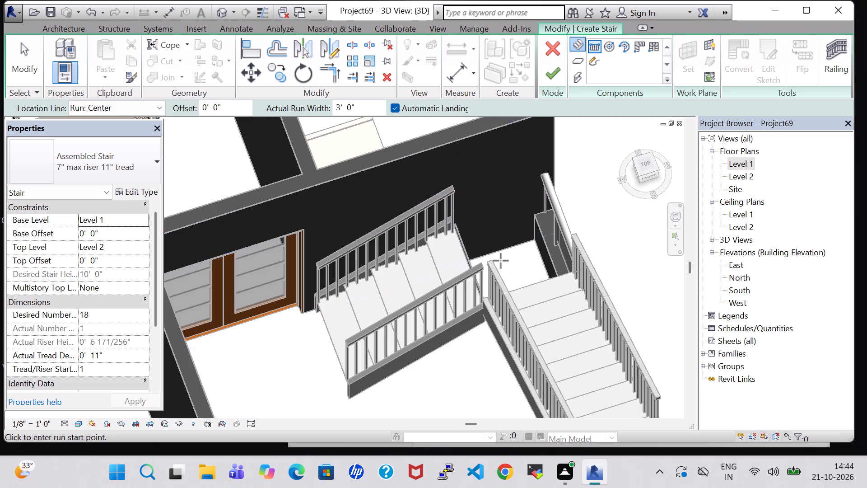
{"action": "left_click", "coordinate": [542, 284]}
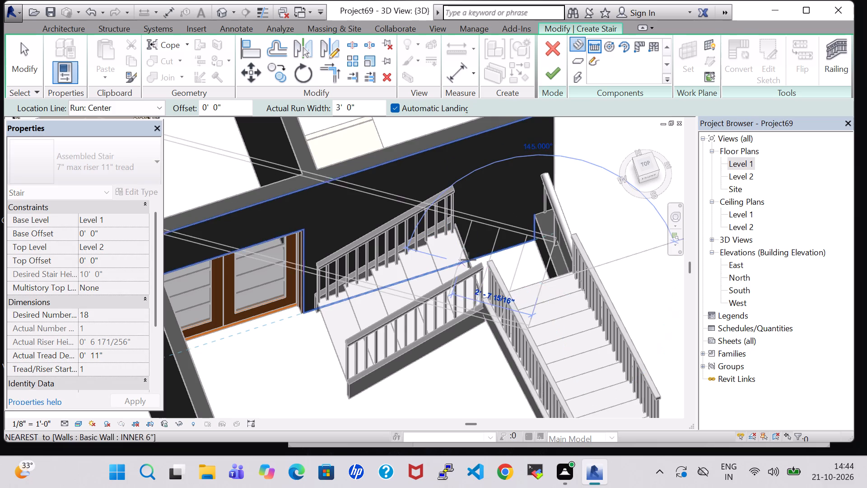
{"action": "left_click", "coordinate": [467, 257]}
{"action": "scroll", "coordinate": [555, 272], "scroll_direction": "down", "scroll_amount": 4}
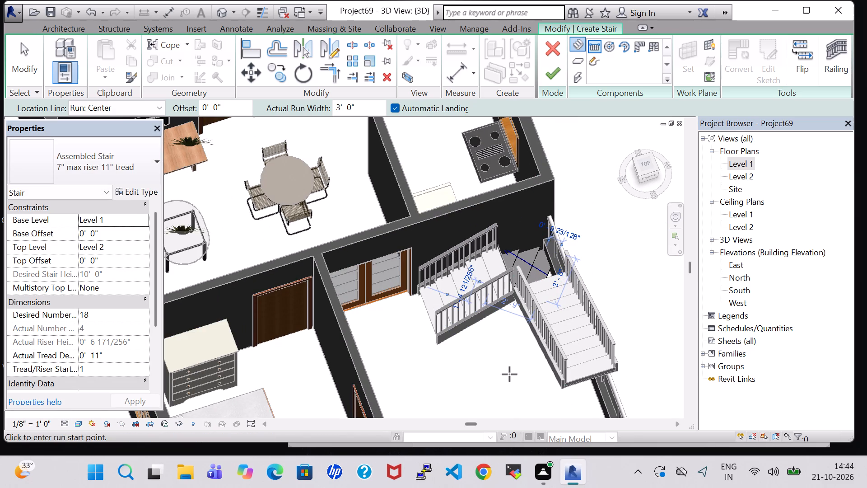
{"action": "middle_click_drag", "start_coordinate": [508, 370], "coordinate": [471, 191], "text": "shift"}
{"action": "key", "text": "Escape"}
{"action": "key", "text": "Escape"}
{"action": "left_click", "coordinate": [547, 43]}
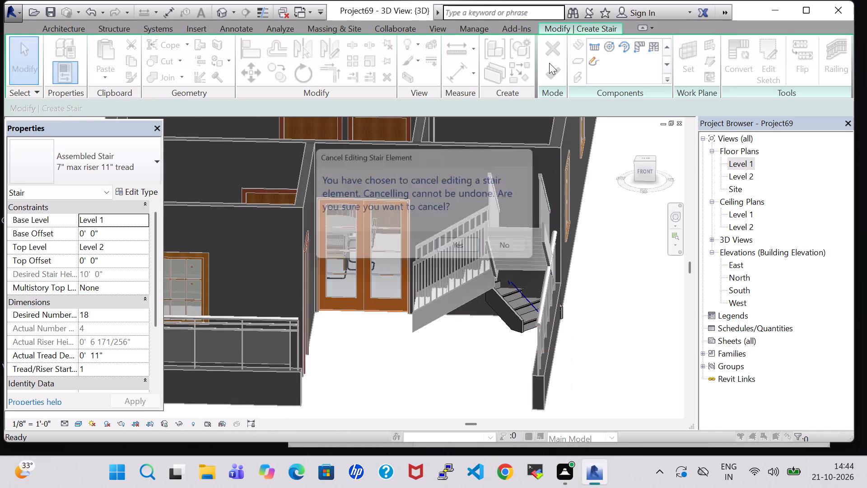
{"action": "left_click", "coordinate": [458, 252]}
Examine the house front and the stair's open corner in the 3D view, and return to the Level 1 plan.
{"action": "scroll", "coordinate": [468, 243], "scroll_direction": "down", "scroll_amount": 1}
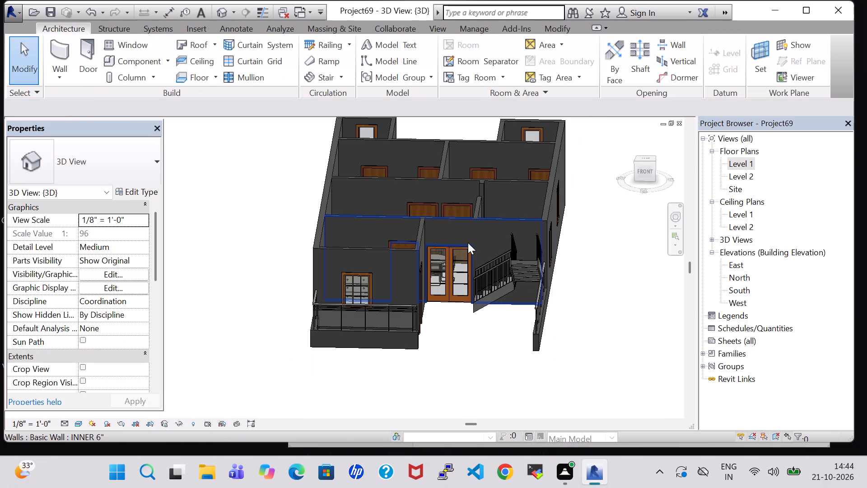
{"action": "scroll", "coordinate": [468, 243], "scroll_direction": "down", "scroll_amount": 1}
{"action": "middle_click_drag", "start_coordinate": [564, 180], "coordinate": [565, 181], "text": "shift"}
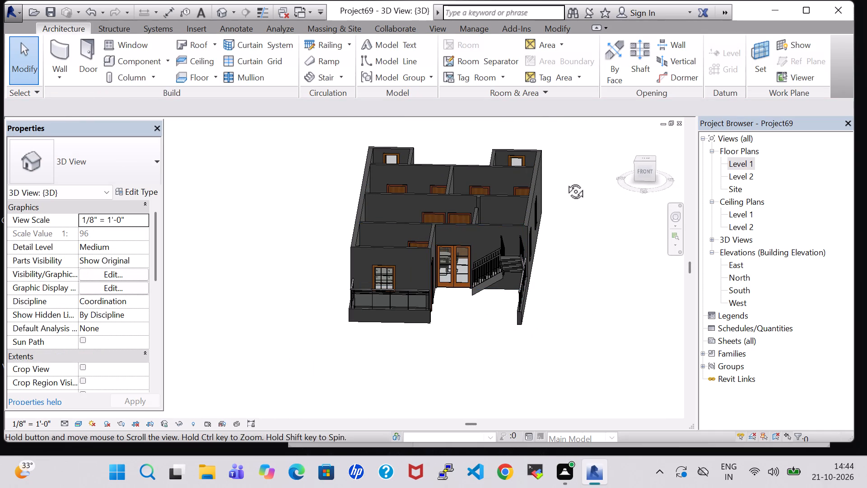
{"action": "middle_click_drag", "start_coordinate": [565, 181], "coordinate": [568, 289], "text": "shift"}
{"action": "scroll", "coordinate": [568, 289], "scroll_direction": "up", "scroll_amount": 6}
{"action": "middle_click_drag", "start_coordinate": [527, 242], "coordinate": [535, 276]}
{"action": "double_click", "coordinate": [741, 163]}
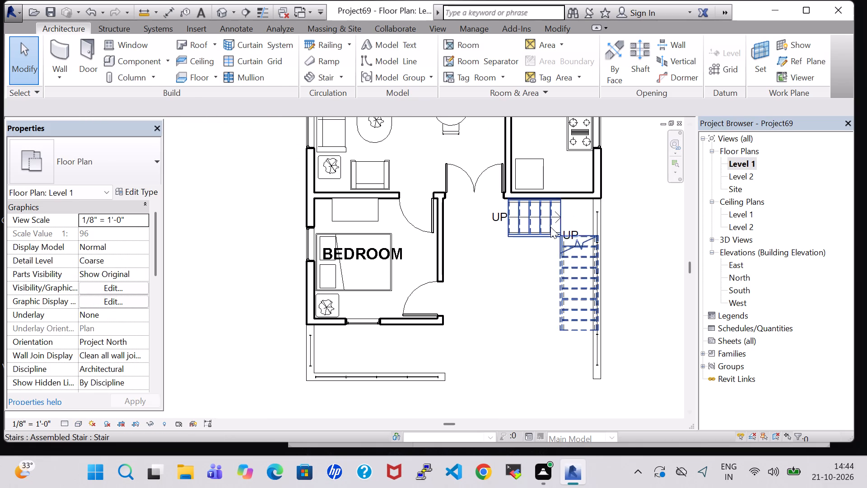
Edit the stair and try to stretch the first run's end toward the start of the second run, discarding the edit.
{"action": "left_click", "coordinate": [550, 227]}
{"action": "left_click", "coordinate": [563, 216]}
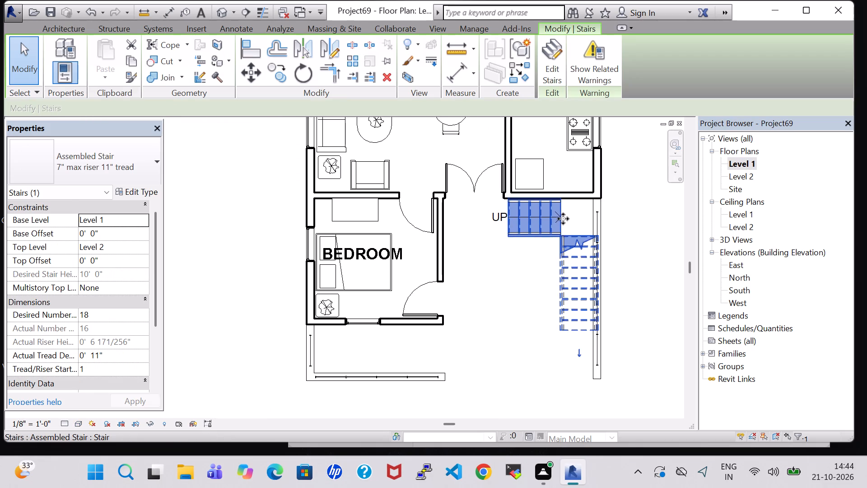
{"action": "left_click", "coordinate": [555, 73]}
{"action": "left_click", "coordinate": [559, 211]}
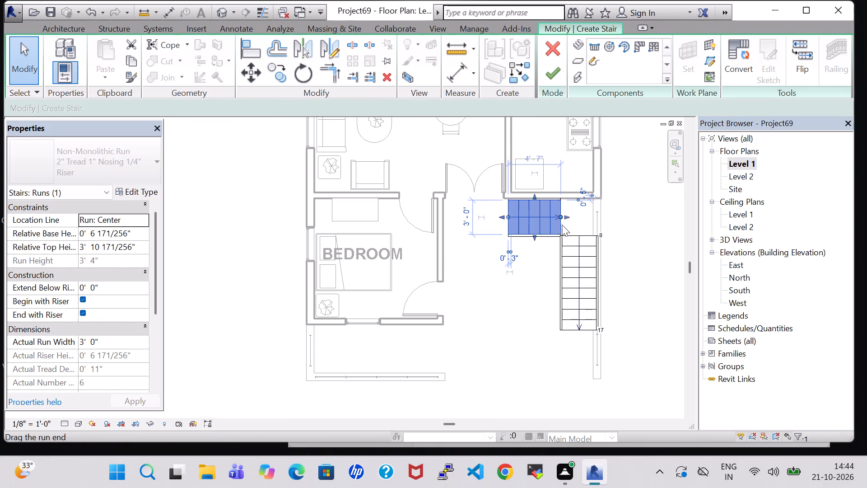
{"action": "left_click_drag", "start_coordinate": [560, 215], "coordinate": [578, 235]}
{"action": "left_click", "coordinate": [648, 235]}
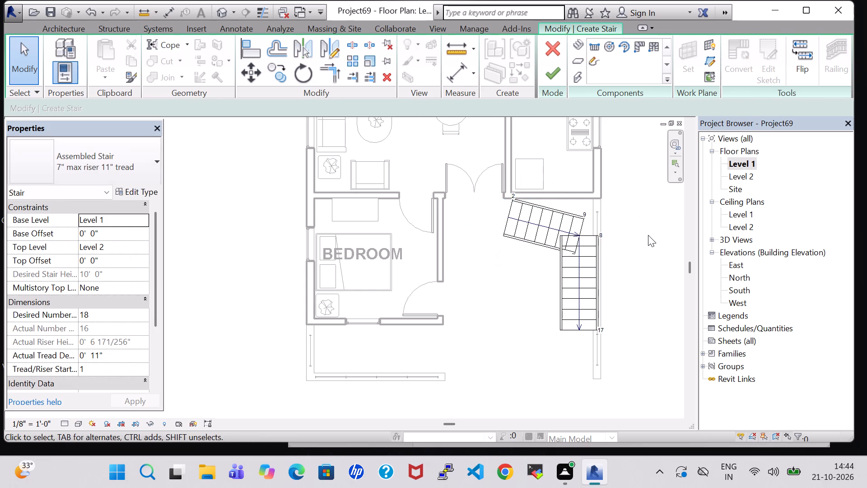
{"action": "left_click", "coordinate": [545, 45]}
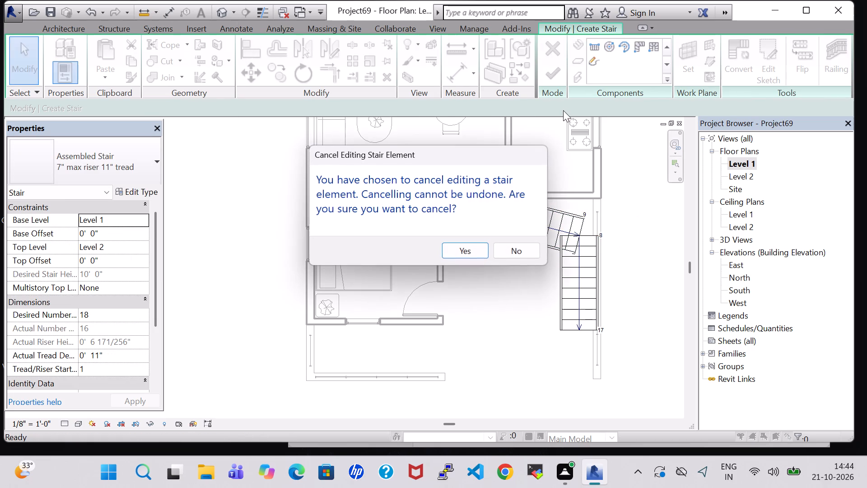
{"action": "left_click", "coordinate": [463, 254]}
Delete the existing L-shaped stair in front of the kitchen wall.
{"action": "left_click", "coordinate": [531, 233]}
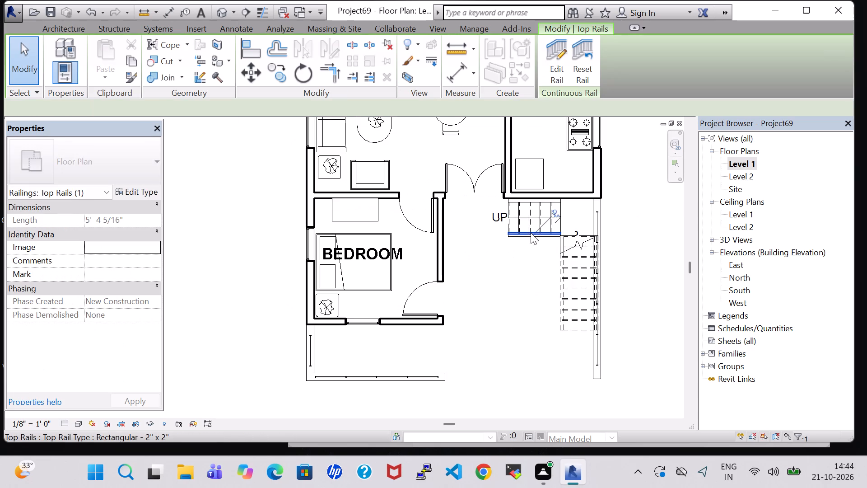
{"action": "left_click", "coordinate": [502, 286]}
{"action": "left_click", "coordinate": [521, 221]}
{"action": "key", "text": "Delete"}
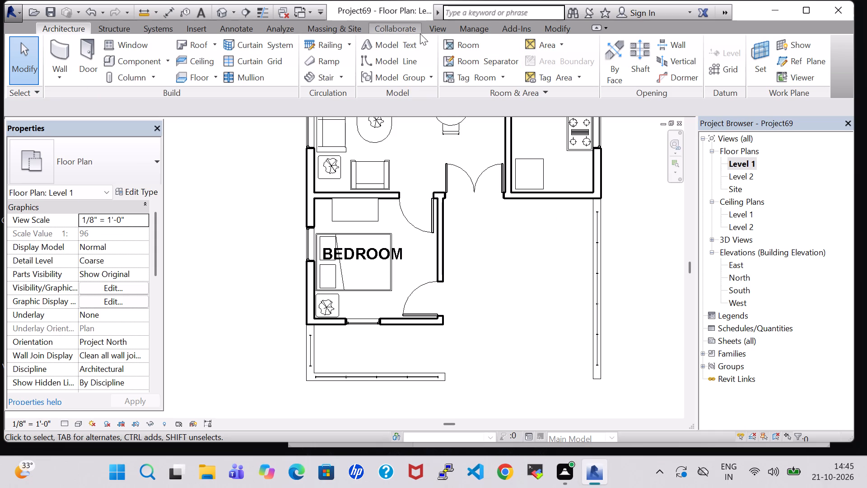
Start a new Level 1 to Level 2 stair with a 3'-0" wide, 4'-7" long straight run along the kitchen wall, offset slightly from it.
{"action": "left_click", "coordinate": [312, 77]}
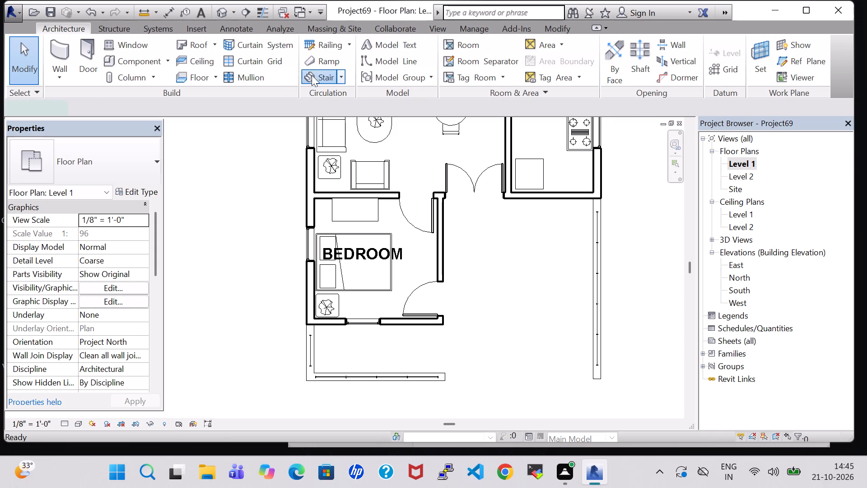
{"action": "left_click", "coordinate": [652, 50]}
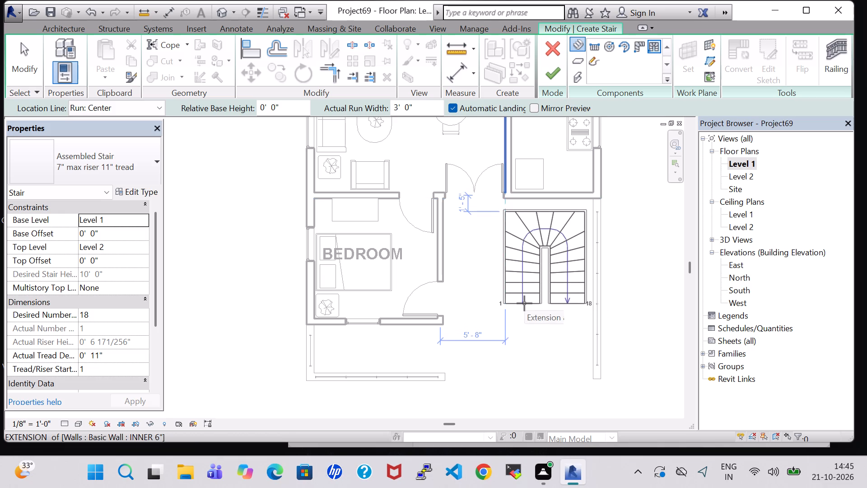
{"action": "key", "text": "Escape"}
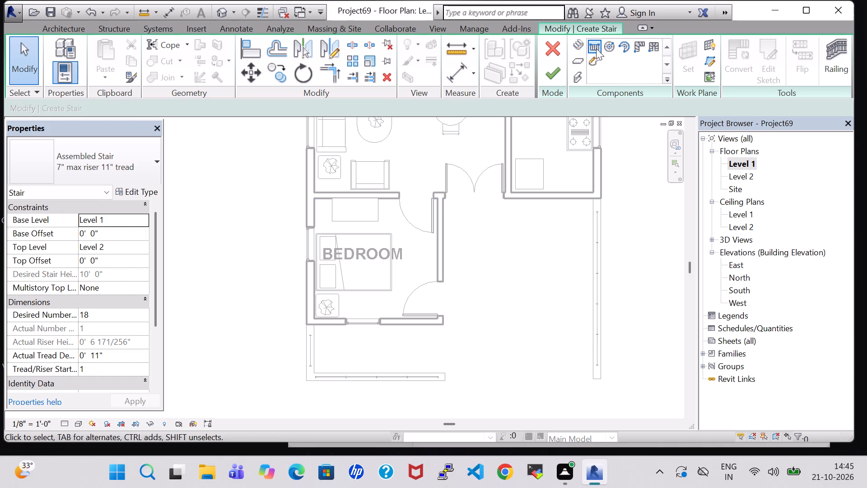
{"action": "left_click", "coordinate": [595, 48]}
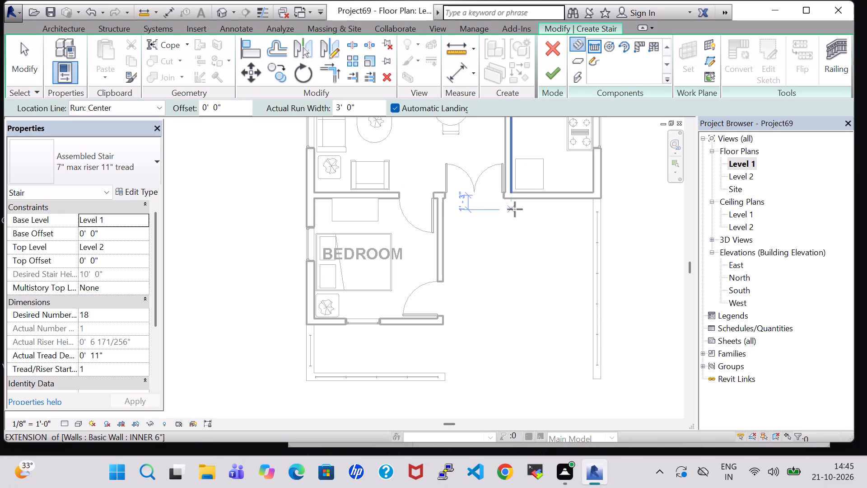
{"action": "left_click", "coordinate": [514, 212]}
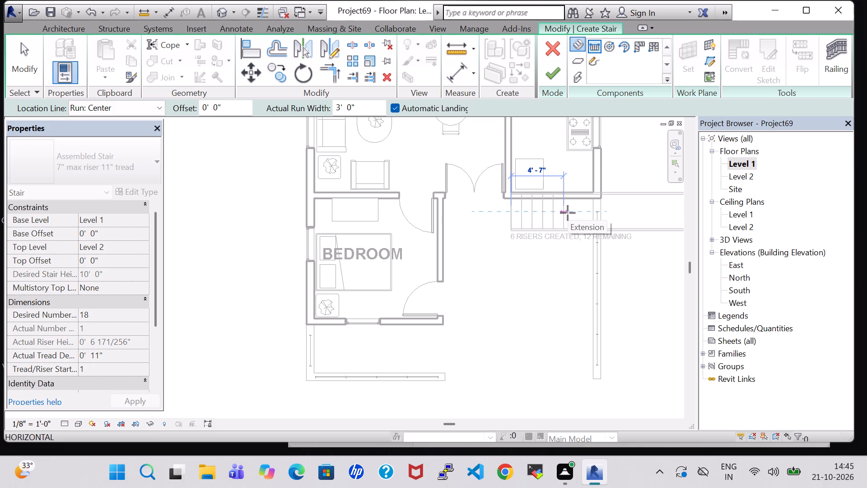
{"action": "left_click", "coordinate": [568, 213]}
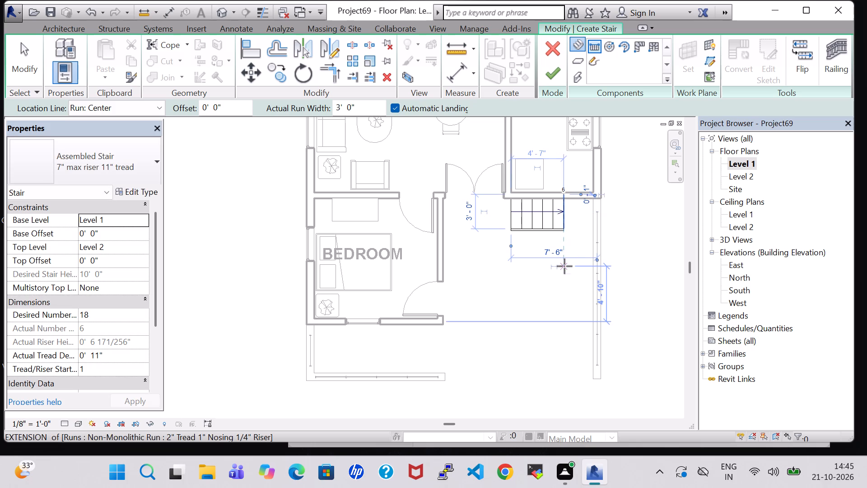
{"action": "key", "text": "Escape"}
{"action": "key", "text": "Escape"}
{"action": "left_click", "coordinate": [526, 216]}
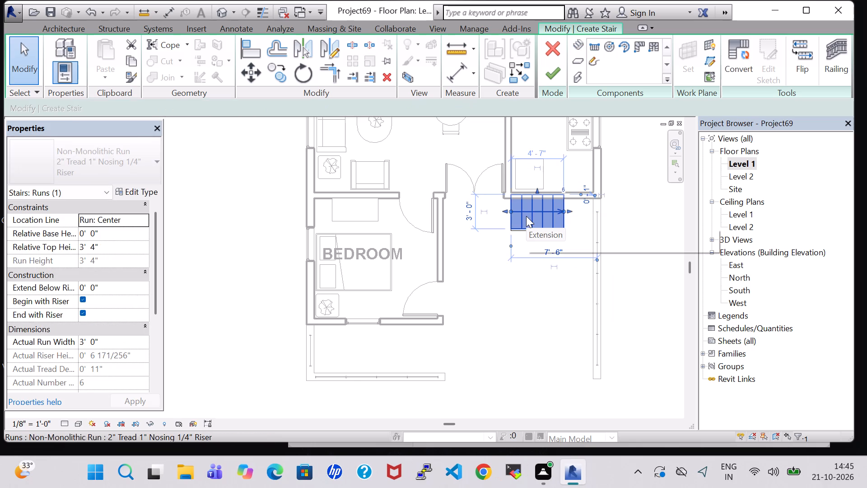
{"action": "key", "text": "Down"}
{"action": "key", "text": "Down"}
{"action": "key", "text": "Down"}
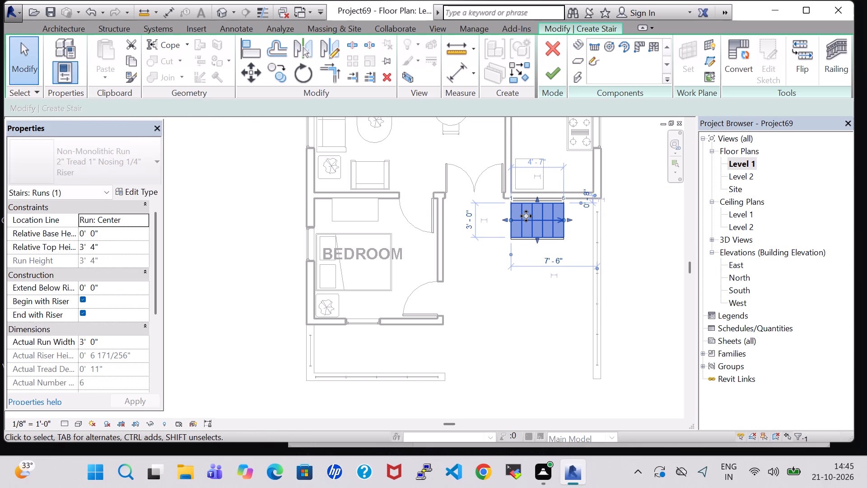
{"action": "key", "text": "Left"}
{"action": "left_click", "coordinate": [623, 215]}
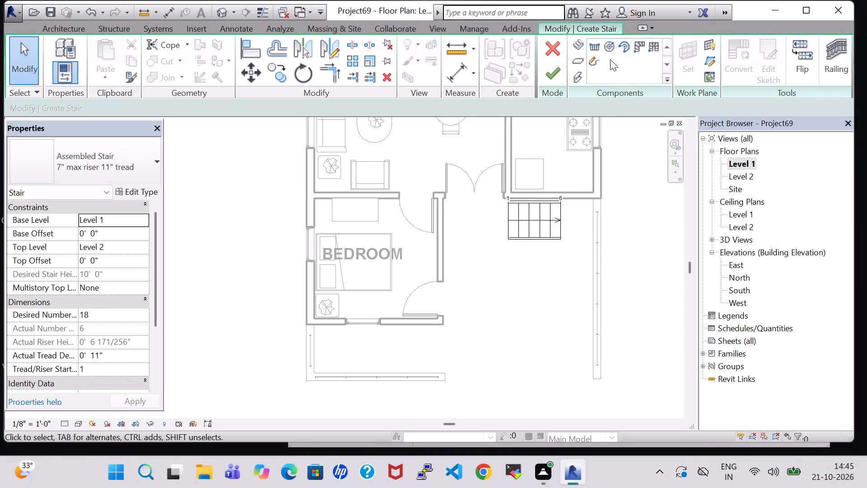
Draw a perpendicular 3'-0" wide, 8'-3" long second run from the first run's end beside the low side wall, and finish the stair.
{"action": "left_click", "coordinate": [594, 44]}
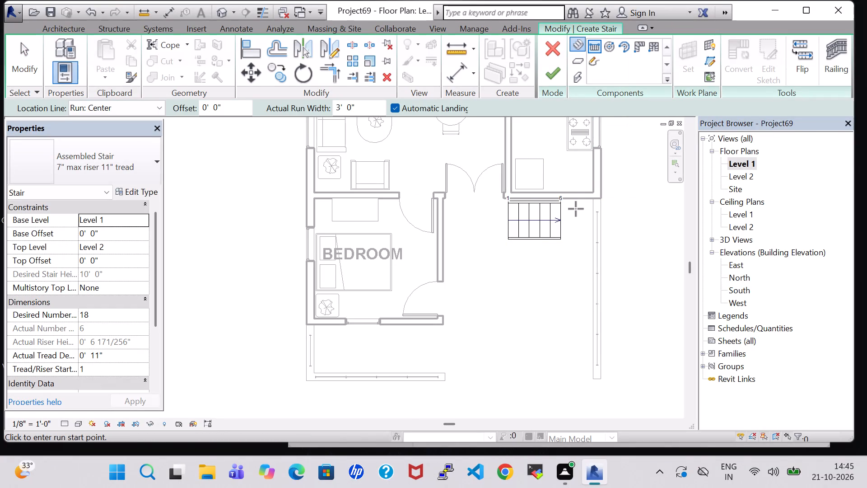
{"action": "left_click", "coordinate": [573, 205]}
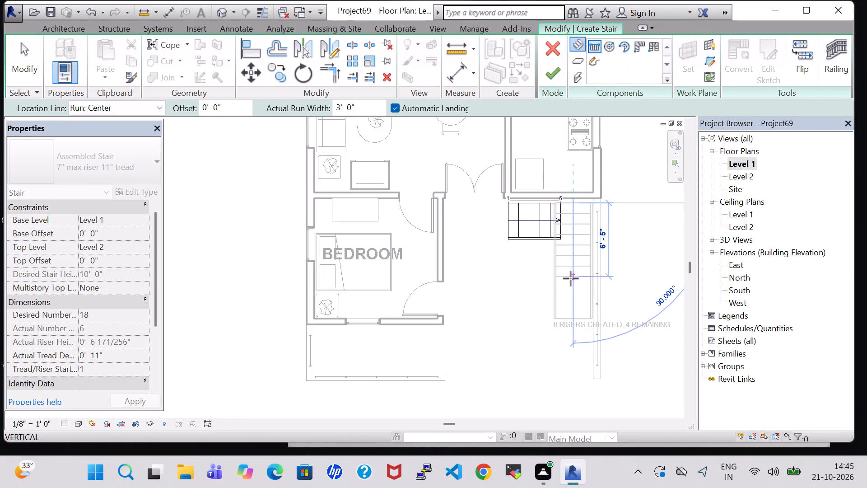
{"action": "left_click", "coordinate": [572, 298]}
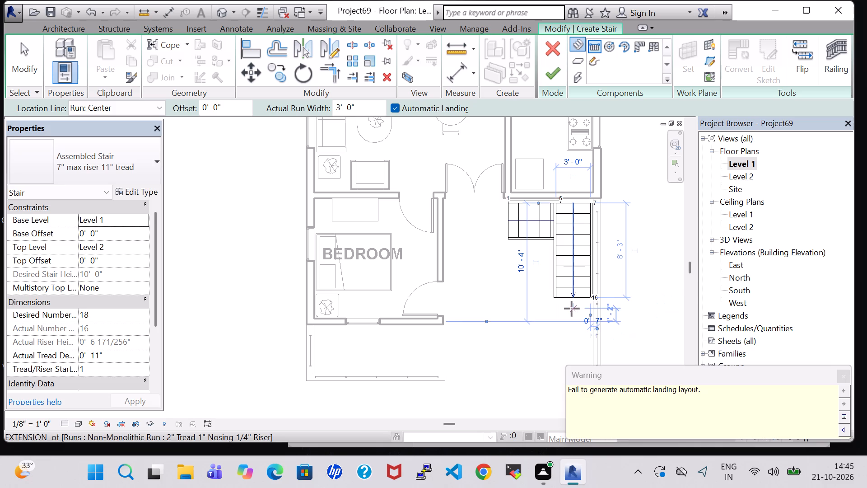
{"action": "key", "text": "Escape"}
{"action": "key", "text": "Escape"}
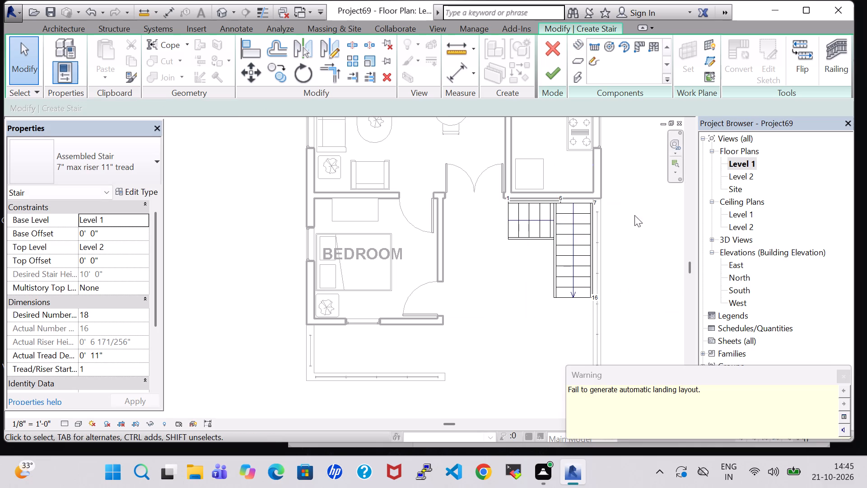
{"action": "left_click", "coordinate": [550, 75]}
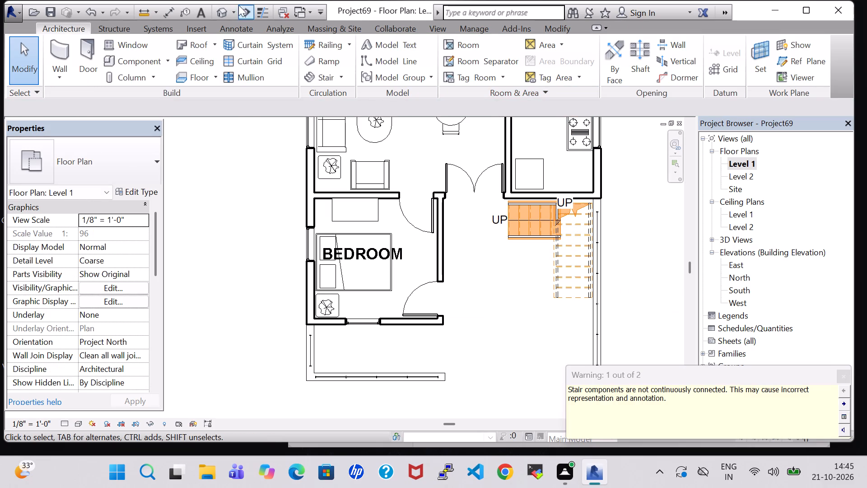
Examine the corner between the two stair runs in the 3D view, and return to the Level 1 plan.
{"action": "left_click", "coordinate": [224, 6]}
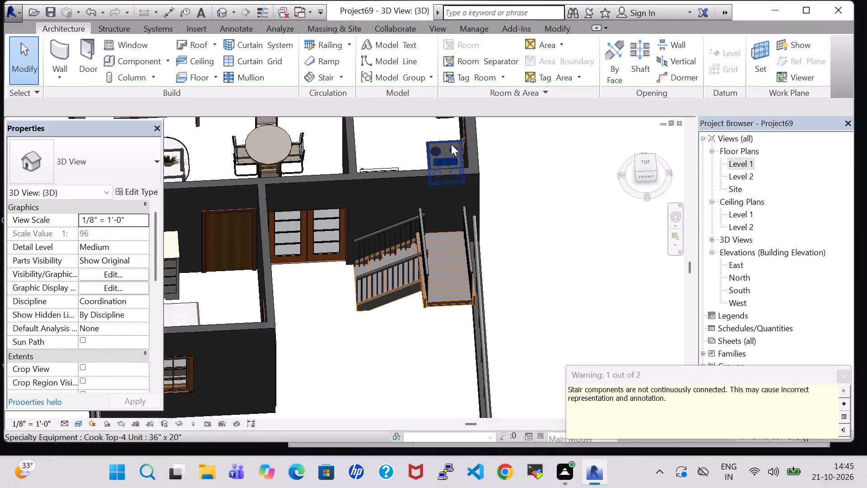
{"action": "scroll", "coordinate": [407, 331], "scroll_direction": "up", "scroll_amount": 1}
{"action": "middle_click_drag", "start_coordinate": [407, 331], "coordinate": [479, 345], "text": "shift"}
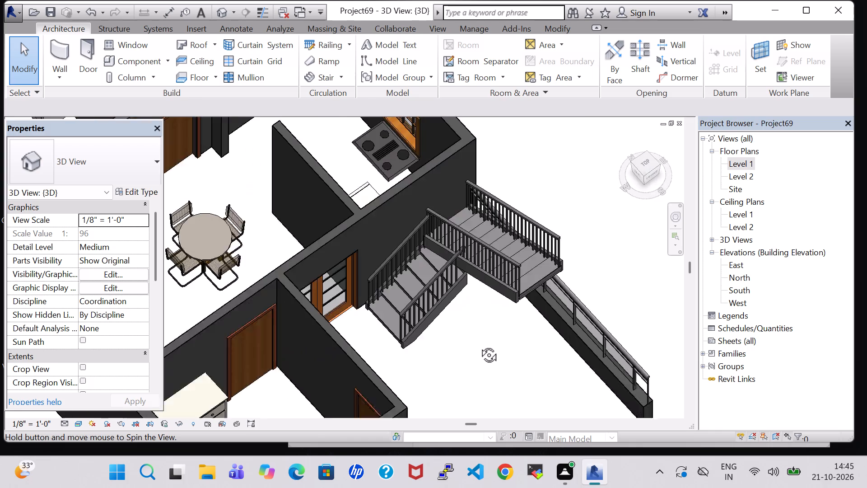
{"action": "middle_click_drag", "start_coordinate": [479, 345], "coordinate": [424, 334], "text": "shift"}
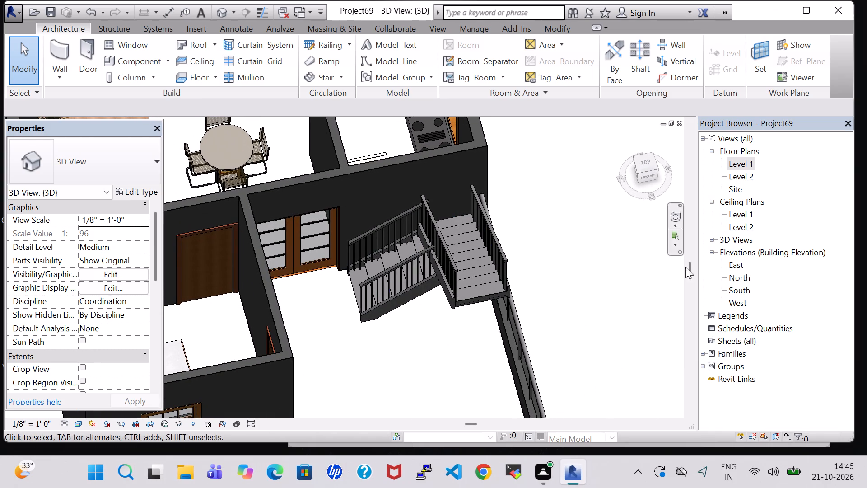
{"action": "double_click", "coordinate": [741, 161]}
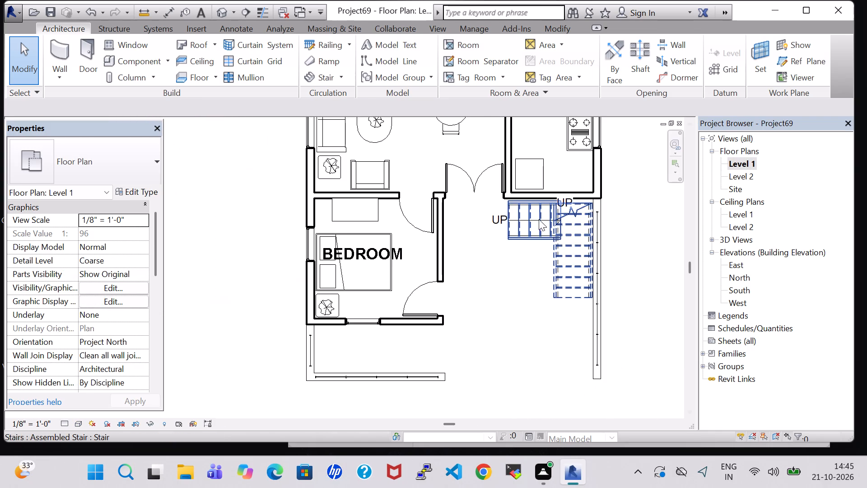
Flip the stair's up direction and nudge the whole stair away from the kitchen wall.
{"action": "left_click", "coordinate": [570, 250]}
{"action": "left_click", "coordinate": [567, 325]}
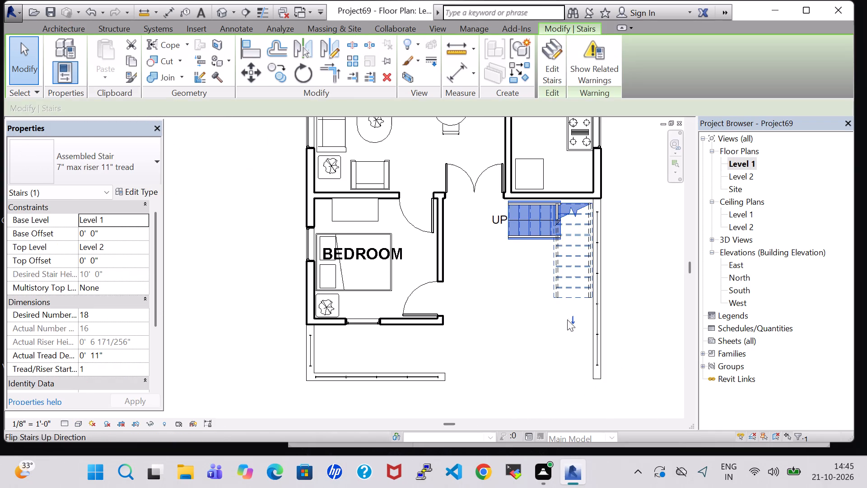
{"action": "left_click", "coordinate": [573, 295]}
{"action": "key", "text": "Down"}
{"action": "key", "text": "Down"}
{"action": "key", "text": "Down"}
{"action": "key", "text": "Down"}
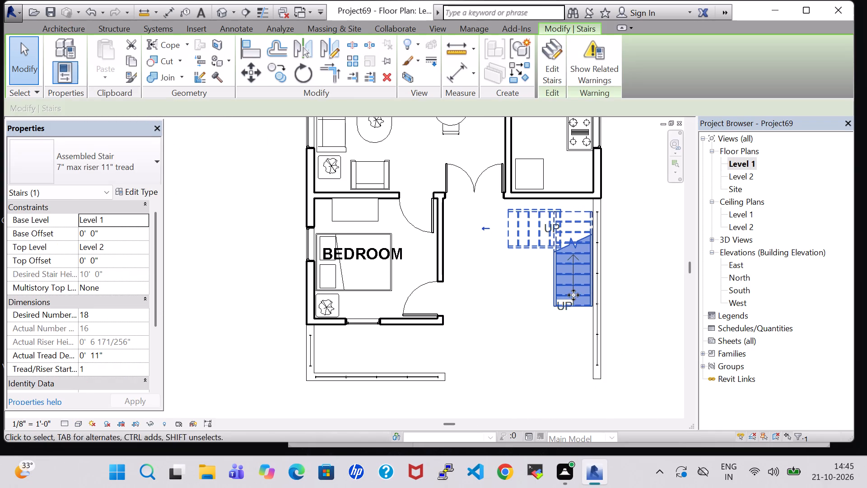
Edit the stair and nudge the 4'-7" long run back toward the kitchen wall.
{"action": "left_click", "coordinate": [539, 226]}
{"action": "left_click", "coordinate": [548, 54]}
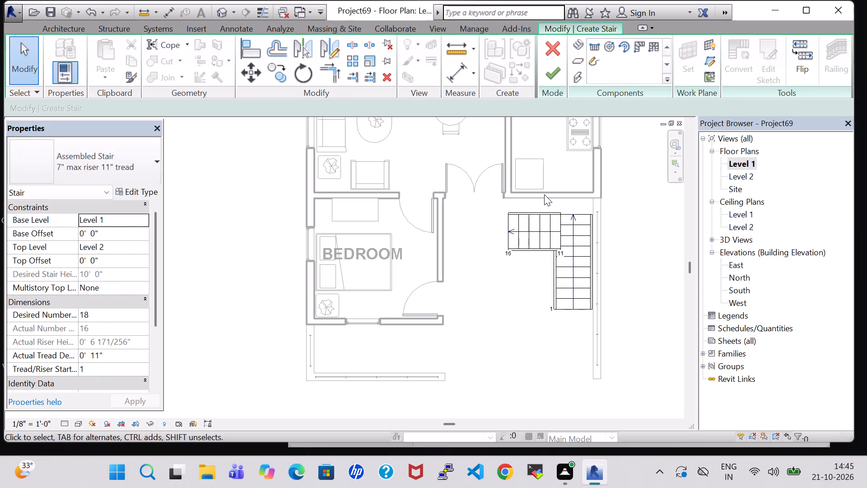
{"action": "left_click", "coordinate": [535, 214]}
{"action": "key", "text": "Up"}
{"action": "key", "text": "Up"}
{"action": "key", "text": "Up"}
{"action": "key", "text": "Up"}
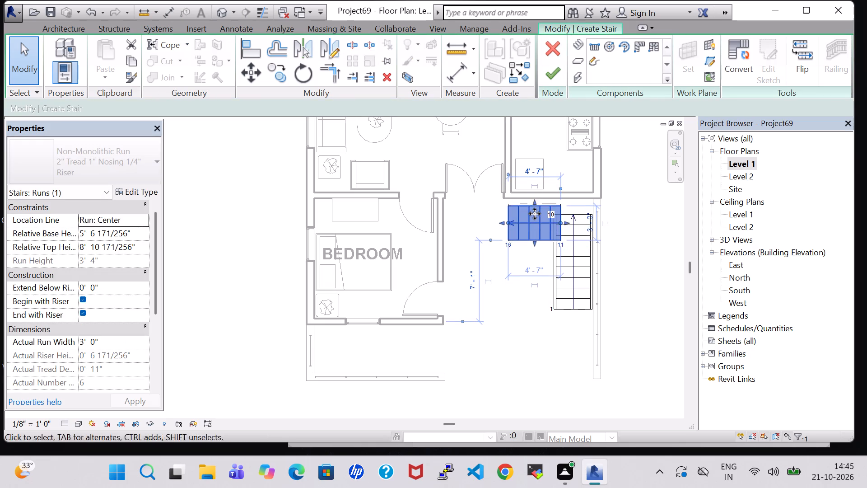
{"action": "key", "text": "Up"}
{"action": "key", "text": "Down"}
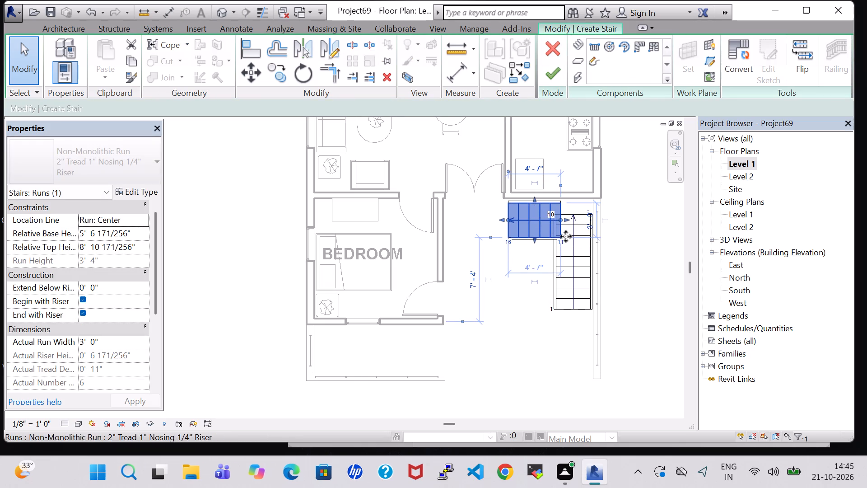
Nudge the 8'-3" long run away from the kitchen wall until it clears the shorter run, leaving the corner open, and finish the stair.
{"action": "left_click", "coordinate": [576, 289]}
{"action": "key", "text": "Down"}
{"action": "key", "text": "Down"}
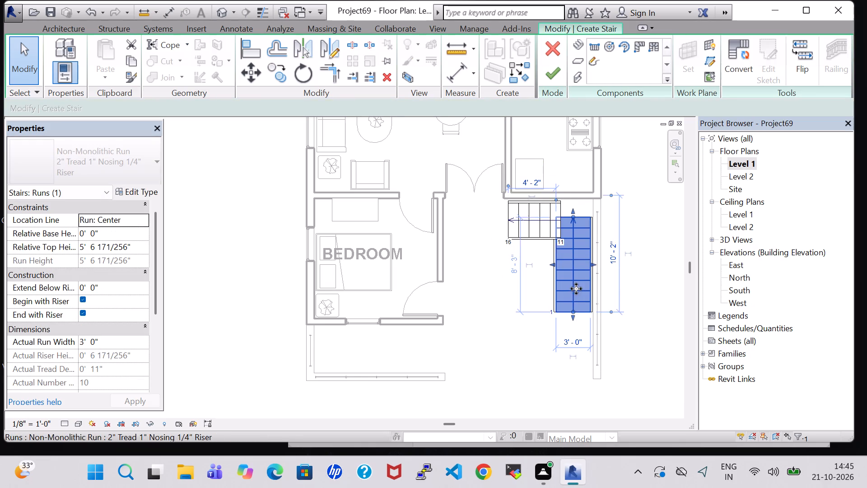
{"action": "key", "text": "Down"}
{"action": "key", "text": "Down"}
{"action": "key", "text": "Down"}
{"action": "key", "text": "Down"}
{"action": "key", "text": "Down"}
{"action": "key", "text": "Down"}
{"action": "key", "text": "Down"}
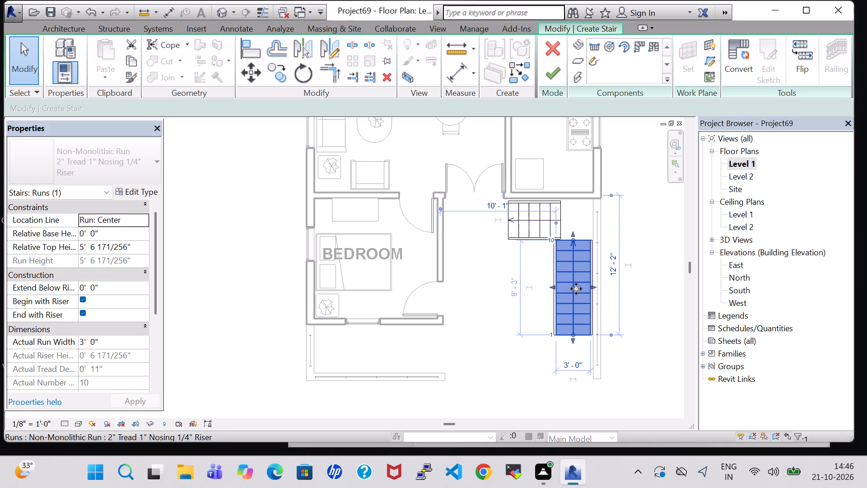
{"action": "left_click", "coordinate": [549, 76]}
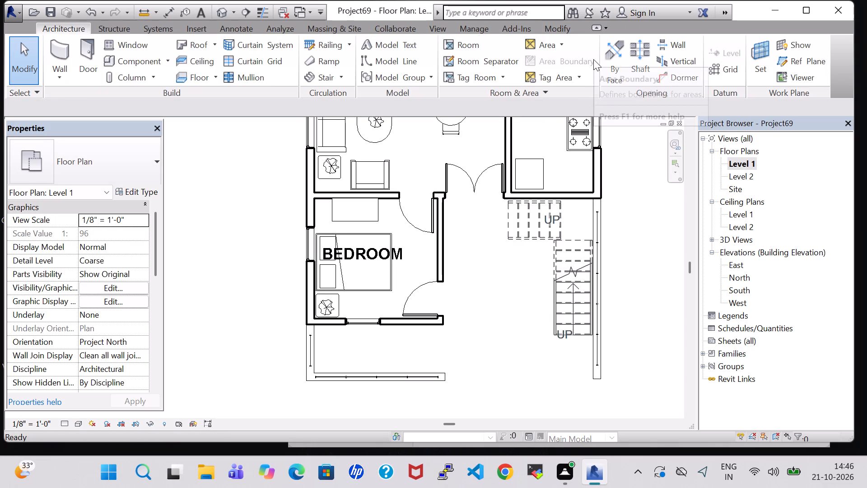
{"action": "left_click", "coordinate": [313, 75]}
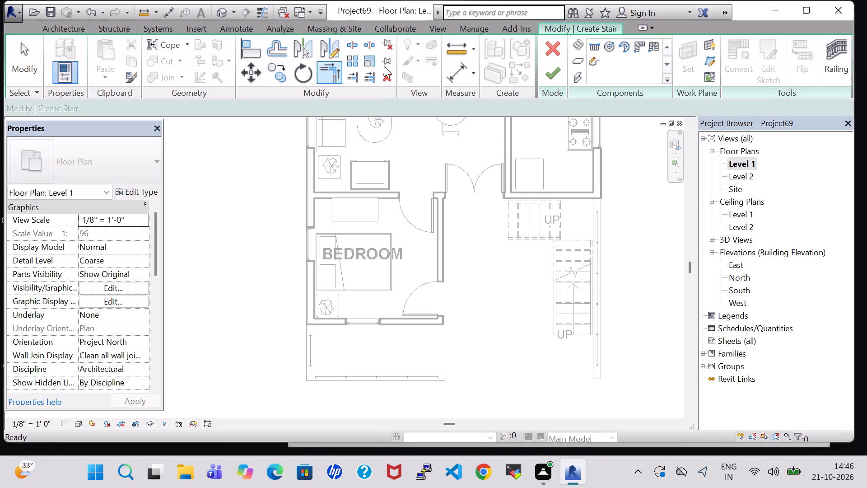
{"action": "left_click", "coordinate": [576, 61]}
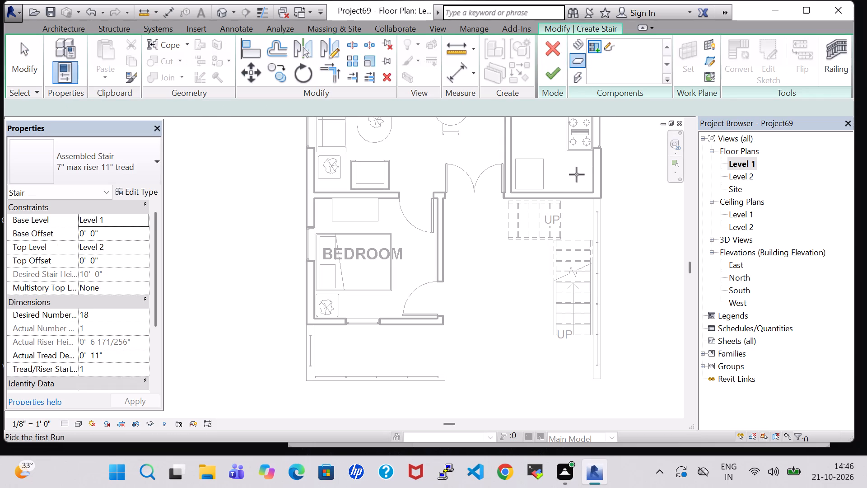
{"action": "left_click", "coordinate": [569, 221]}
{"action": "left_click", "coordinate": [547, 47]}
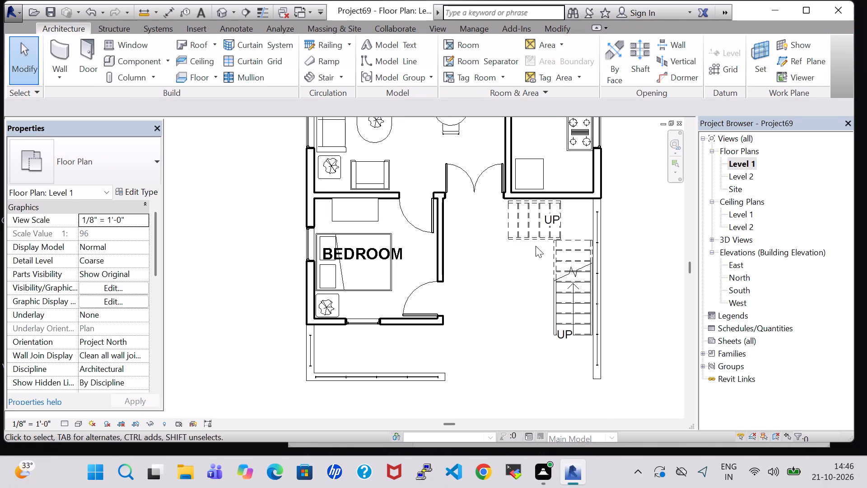
Create a toposurface at elevation 0' 0" over the open stair area, with points at its four corners beside the bedroom.
{"action": "left_click", "coordinate": [314, 33]}
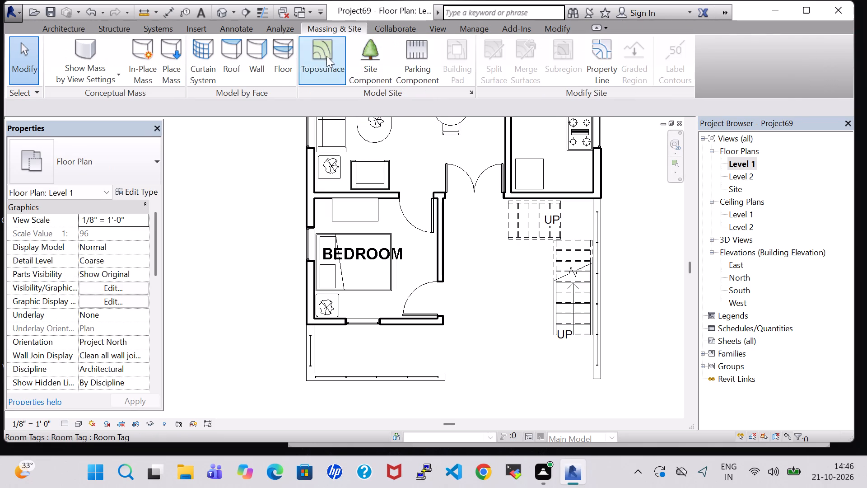
{"action": "left_click", "coordinate": [326, 56]}
{"action": "left_click", "coordinate": [444, 198]}
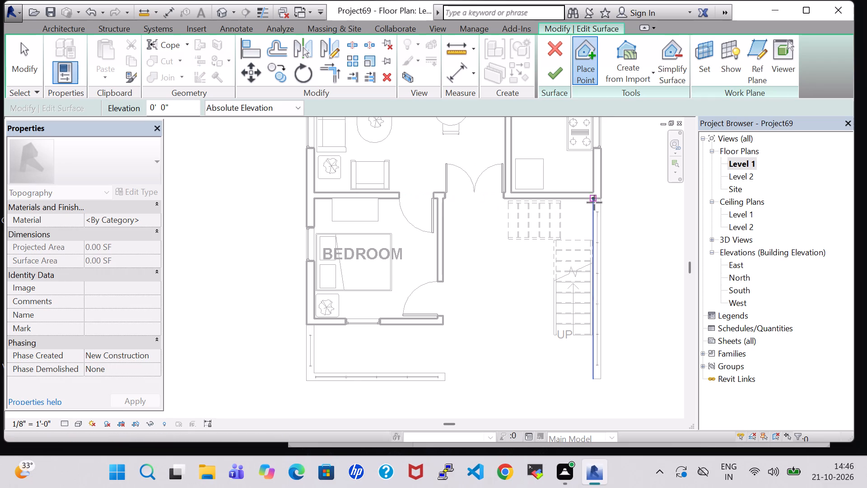
{"action": "left_click", "coordinate": [601, 199]}
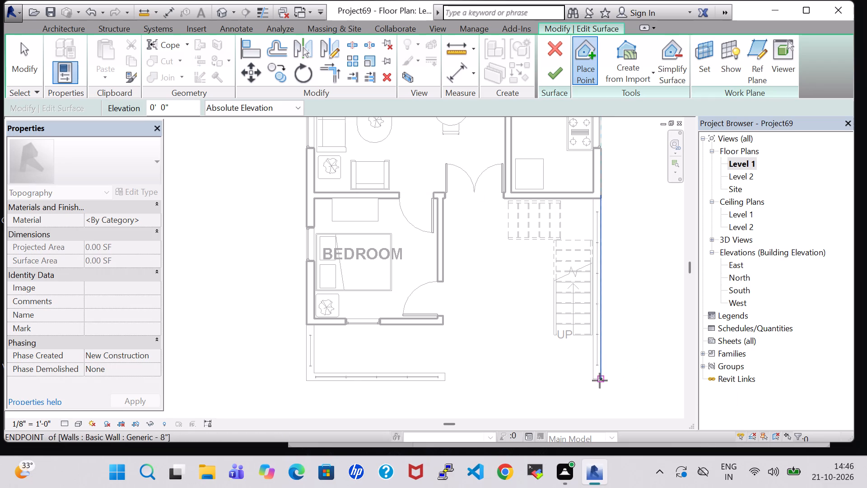
{"action": "left_click", "coordinate": [600, 380]}
{"action": "left_click", "coordinate": [445, 380]}
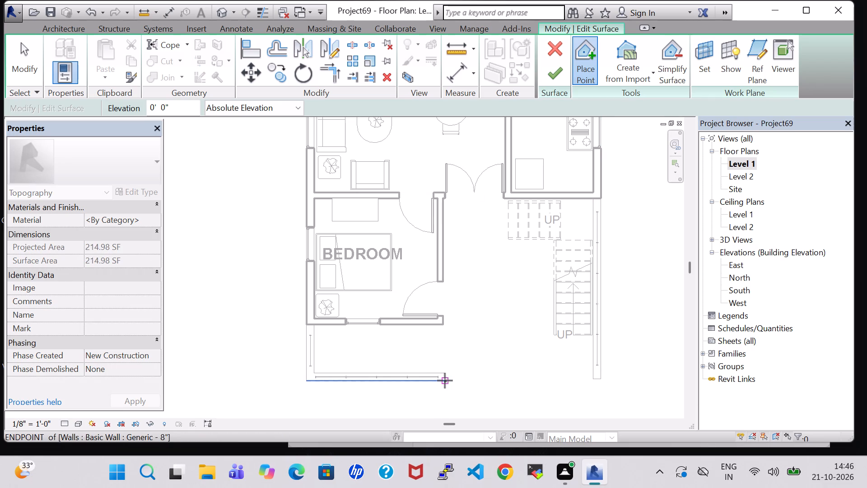
{"action": "left_click", "coordinate": [547, 74]}
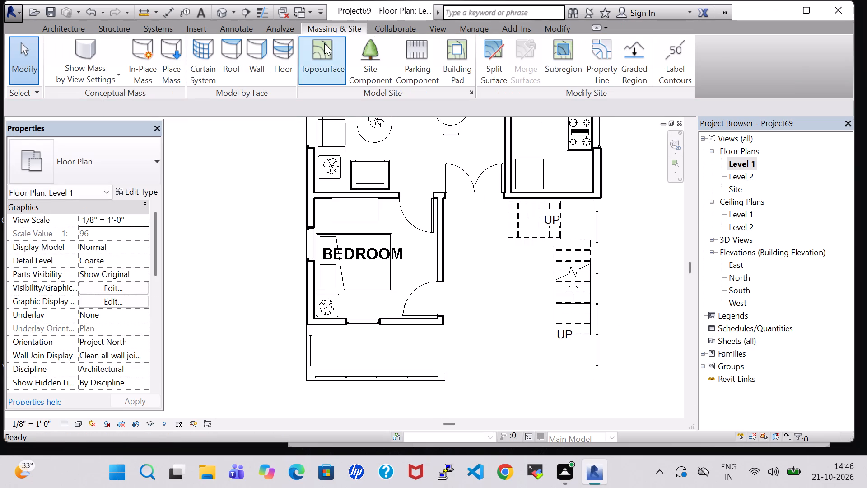
Create a second toposurface at elevation 0' 0" covering the narrow strip between the bedroom's front wall and the low walls.
{"action": "left_click", "coordinate": [324, 43]}
{"action": "left_click", "coordinate": [584, 66]}
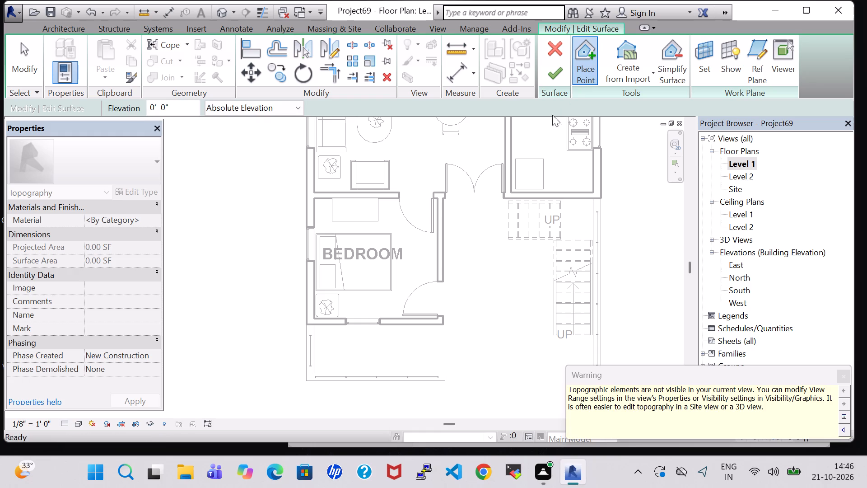
{"action": "left_click", "coordinate": [304, 324]}
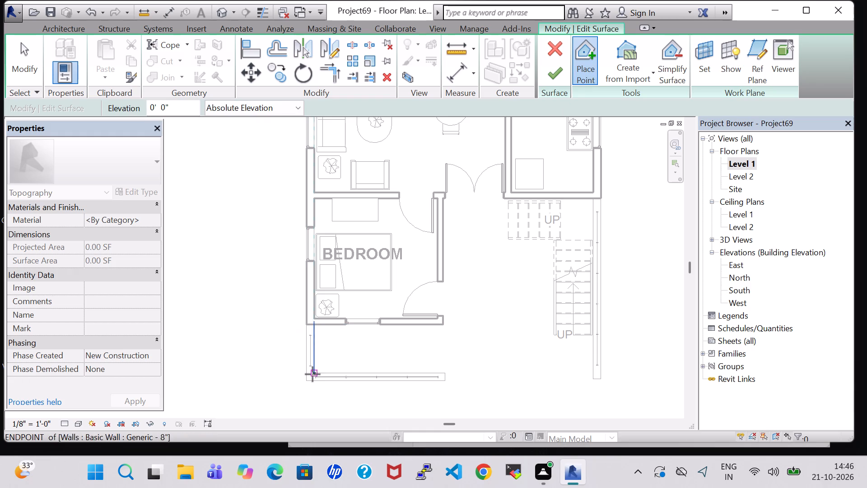
{"action": "left_click", "coordinate": [304, 380]}
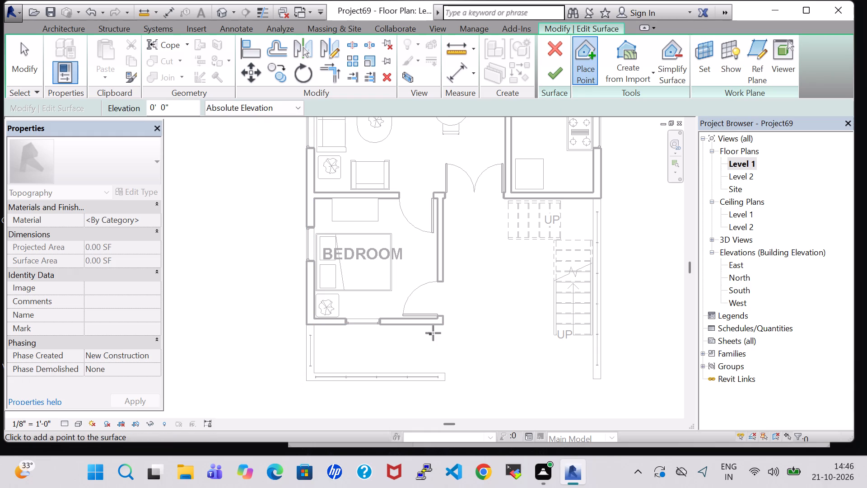
{"action": "left_click", "coordinate": [443, 324]}
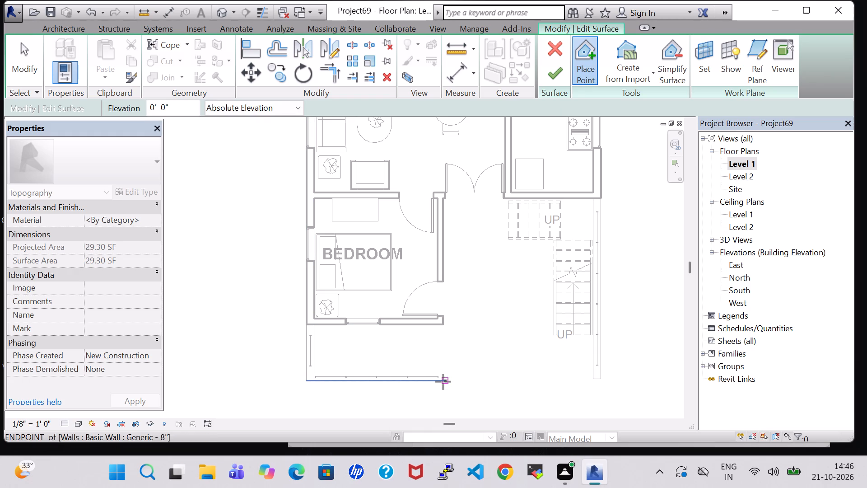
{"action": "left_click", "coordinate": [443, 382]}
{"action": "left_click", "coordinate": [559, 76]}
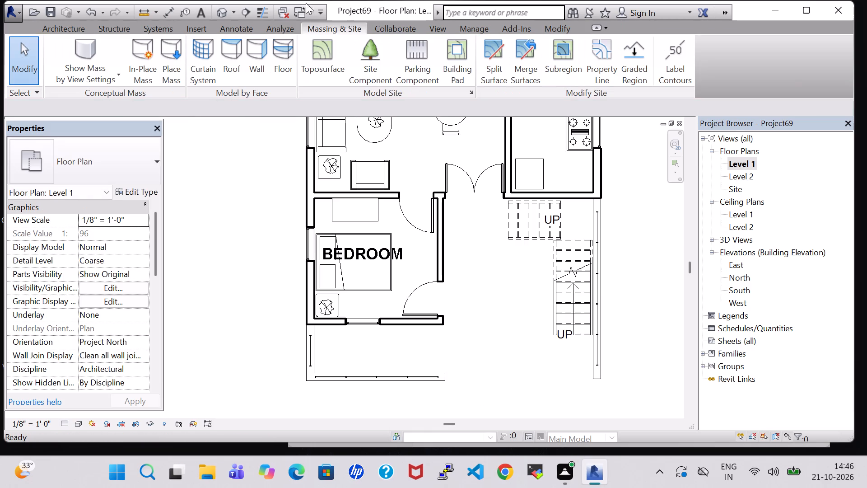
In the 3D view, edit the stair-area toposurface and add points along the bedroom side wall and at the double door's near corner.
{"action": "left_click", "coordinate": [218, 9]}
{"action": "scroll", "coordinate": [465, 220], "scroll_direction": "down", "scroll_amount": 2}
{"action": "middle_click_drag", "start_coordinate": [547, 255], "coordinate": [539, 204]}
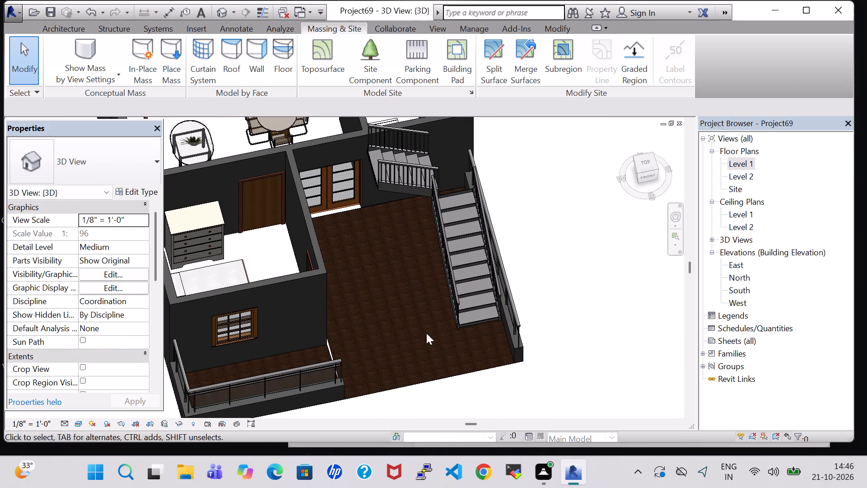
{"action": "middle_click_drag", "start_coordinate": [546, 279], "coordinate": [513, 286], "text": "shift"}
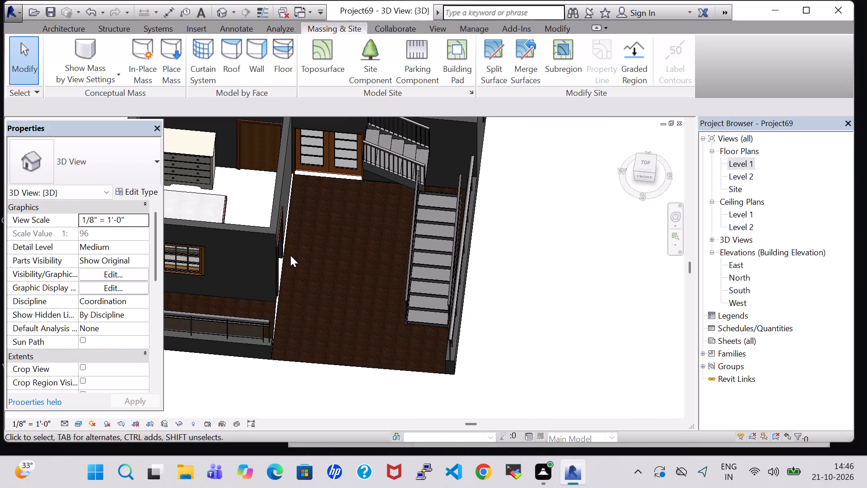
{"action": "left_click", "coordinate": [285, 255]}
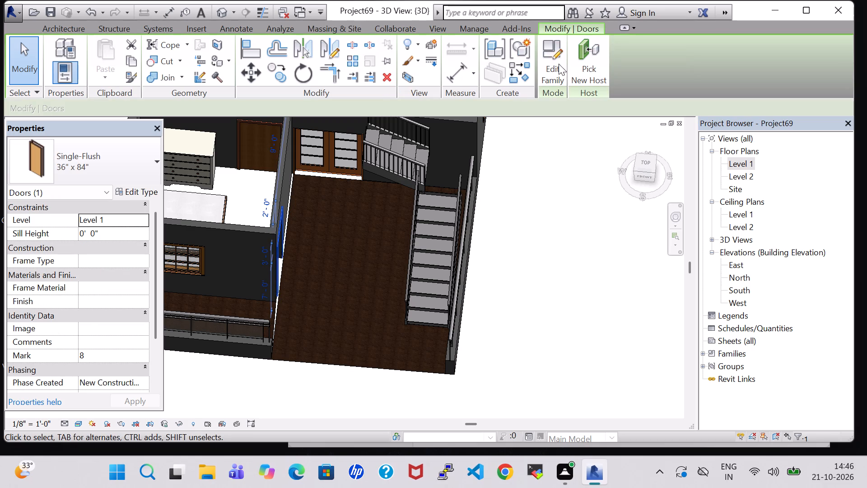
{"action": "left_click", "coordinate": [331, 361]}
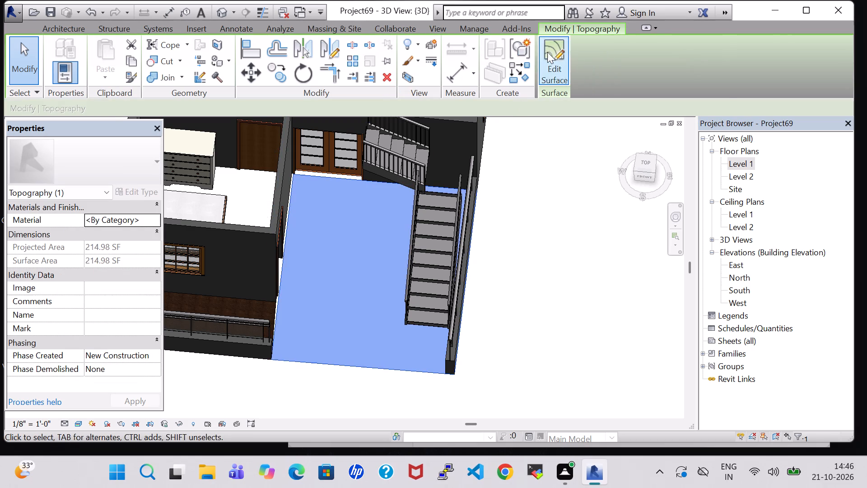
{"action": "left_click", "coordinate": [547, 52]}
{"action": "left_click", "coordinate": [590, 57]}
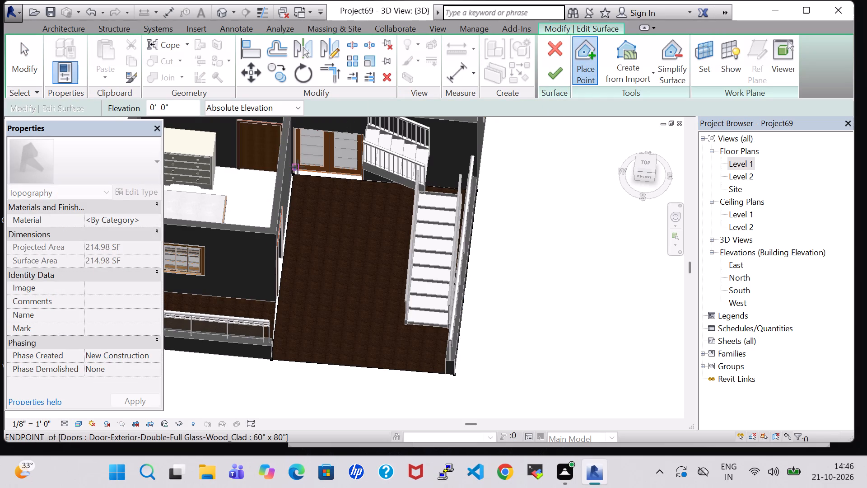
{"action": "left_click", "coordinate": [297, 170]}
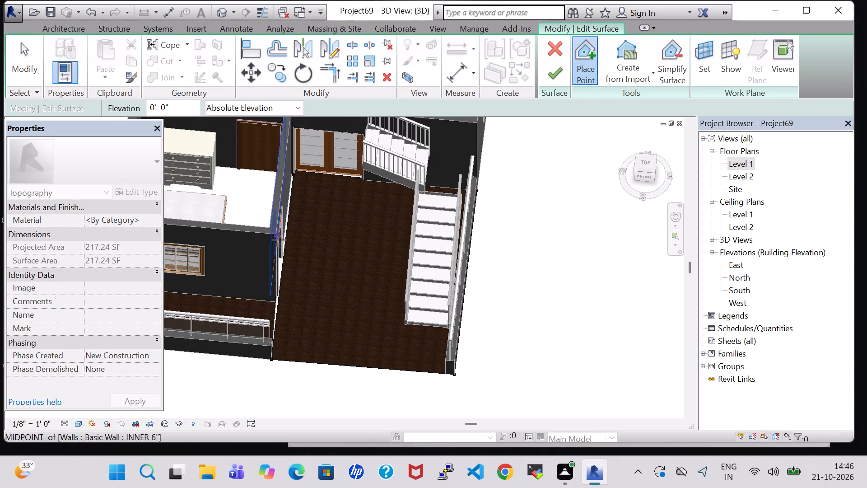
{"action": "left_click", "coordinate": [275, 305]}
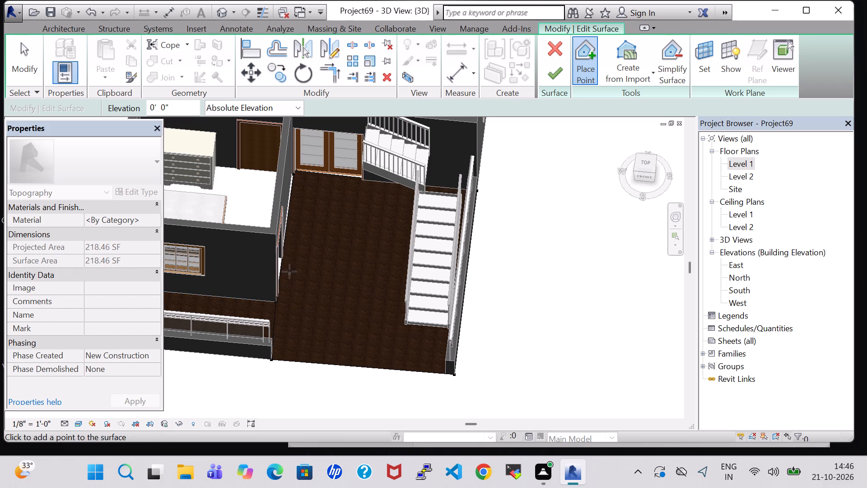
{"action": "left_click", "coordinate": [292, 174]}
{"action": "left_click", "coordinate": [555, 83]}
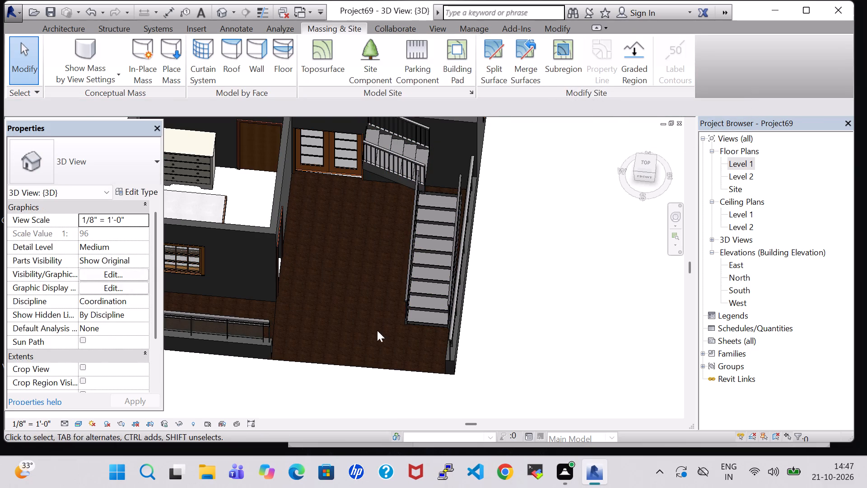
Edit the stair-area toposurface again and add a point at the double door's bottom corner next to the stair.
{"action": "left_click", "coordinate": [385, 369]}
{"action": "left_click", "coordinate": [563, 59]}
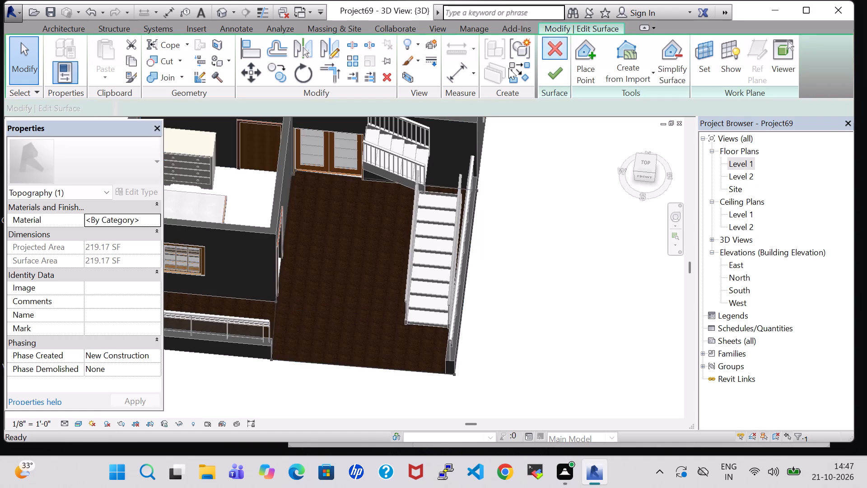
{"action": "scroll", "coordinate": [392, 136], "scroll_direction": "up", "scroll_amount": 5}
{"action": "left_click", "coordinate": [591, 73]}
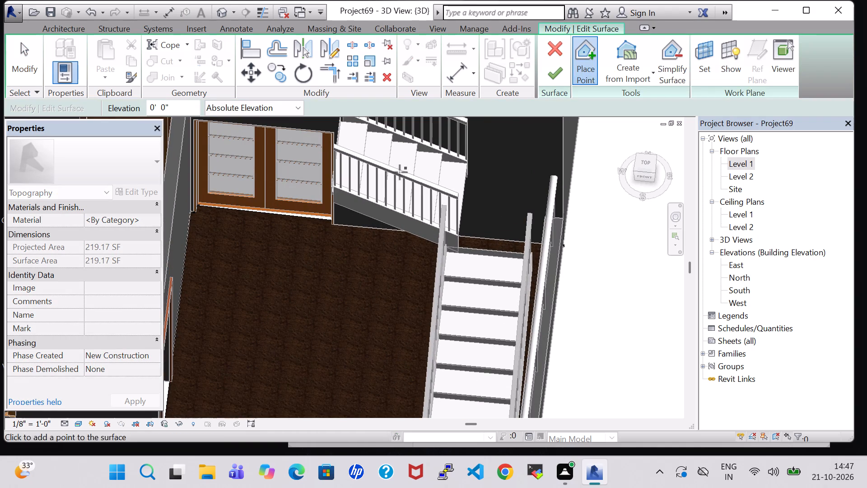
{"action": "left_click", "coordinate": [330, 217]}
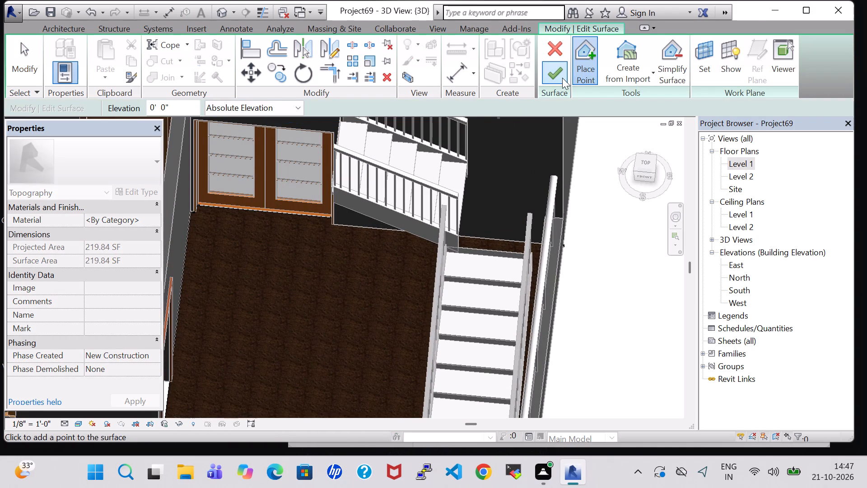
{"action": "left_click", "coordinate": [562, 78]}
{"action": "scroll", "coordinate": [548, 90], "scroll_direction": "down", "scroll_amount": 6}
{"action": "scroll", "coordinate": [381, 219], "scroll_direction": "down", "scroll_amount": 6}
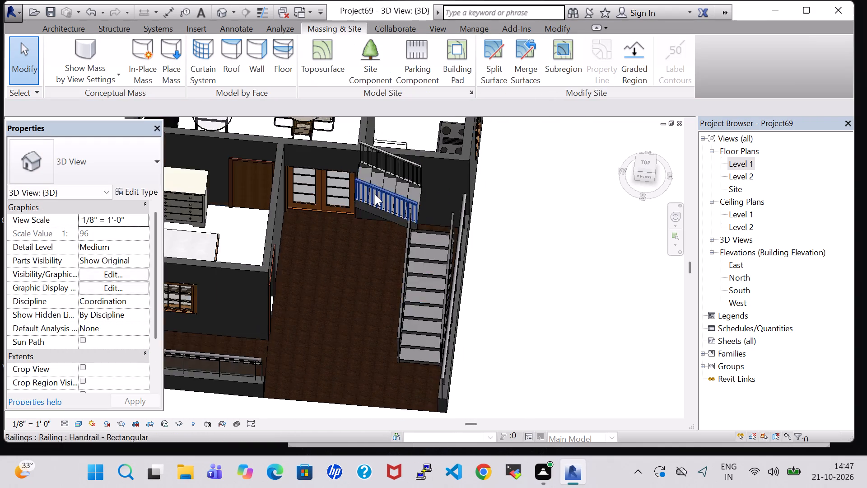
{"action": "scroll", "coordinate": [375, 194], "scroll_direction": "down", "scroll_amount": 3}
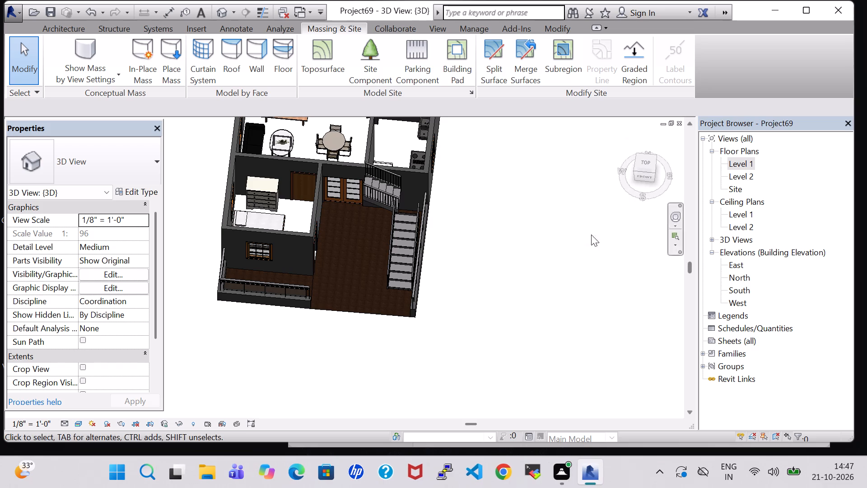
In the Level 1 plan, place a plant similar to the living room Agave about 3'-4" in front of the bedroom wall.
{"action": "double_click", "coordinate": [734, 162]}
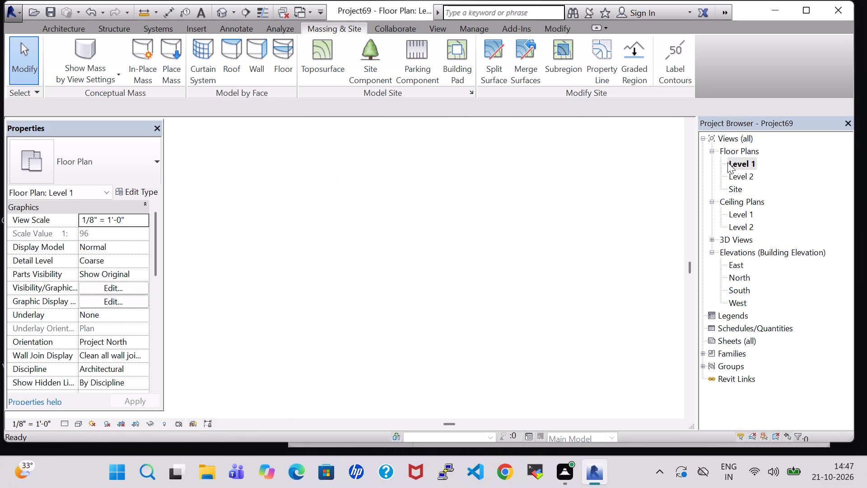
{"action": "scroll", "coordinate": [437, 207], "scroll_direction": "down", "scroll_amount": 3}
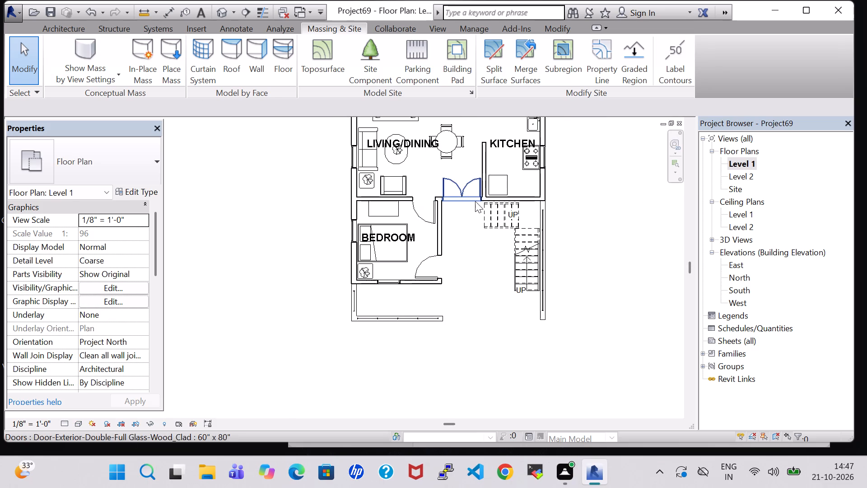
{"action": "left_click", "coordinate": [368, 185]}
{"action": "right_click", "coordinate": [368, 185]}
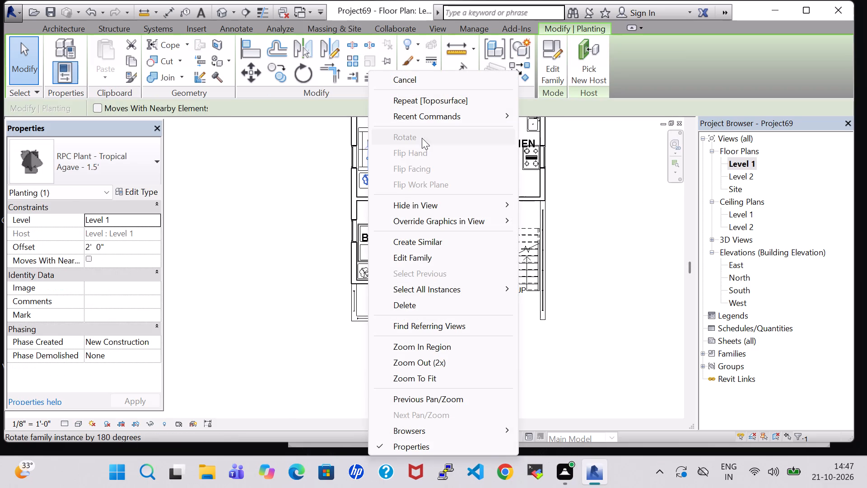
{"action": "left_click", "coordinate": [415, 239]}
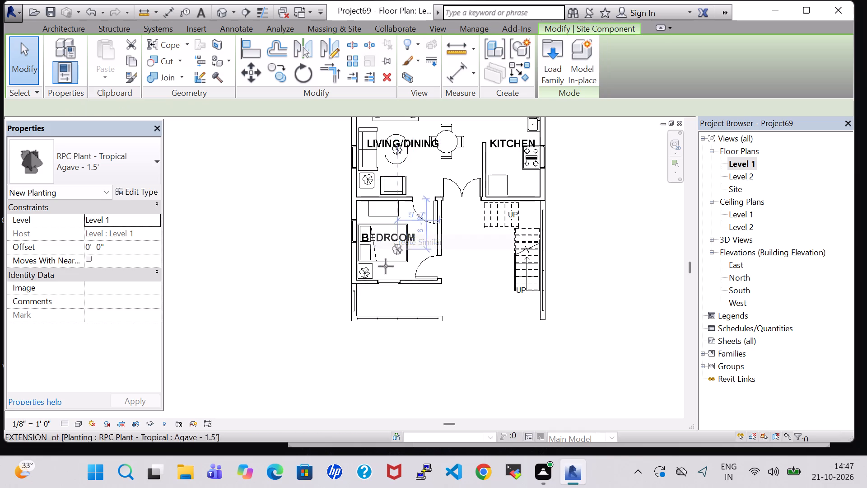
{"action": "left_click", "coordinate": [365, 307]}
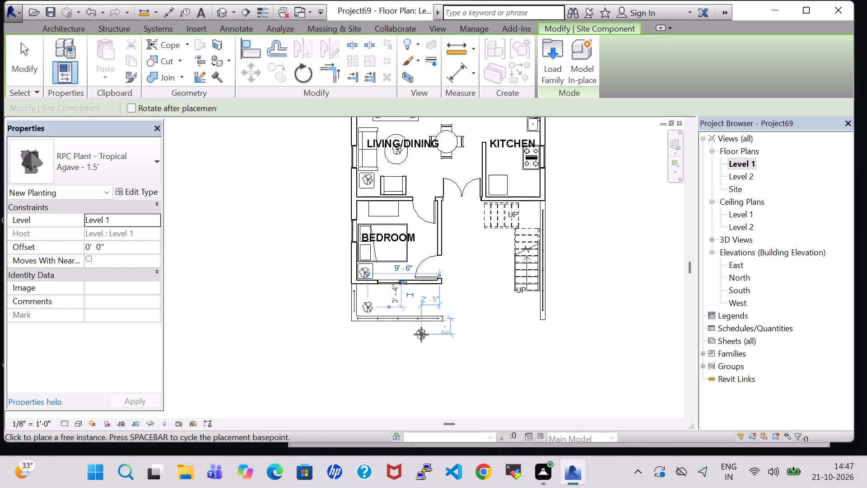
{"action": "key", "text": "Escape"}
{"action": "key", "text": "Escape"}
Change the new outdoor plant's type to Crane Lily - 3' and nudge it toward the bedroom wall.
{"action": "left_click", "coordinate": [370, 305]}
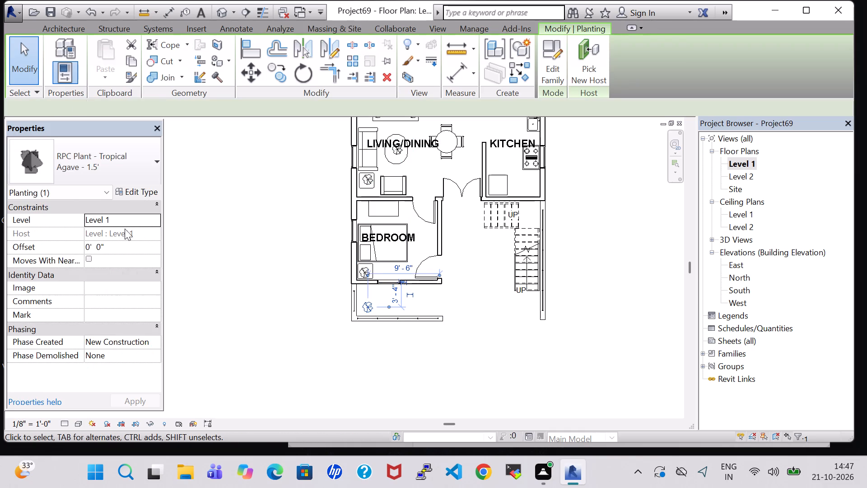
{"action": "left_click", "coordinate": [101, 178]}
{"action": "left_click", "coordinate": [98, 242]}
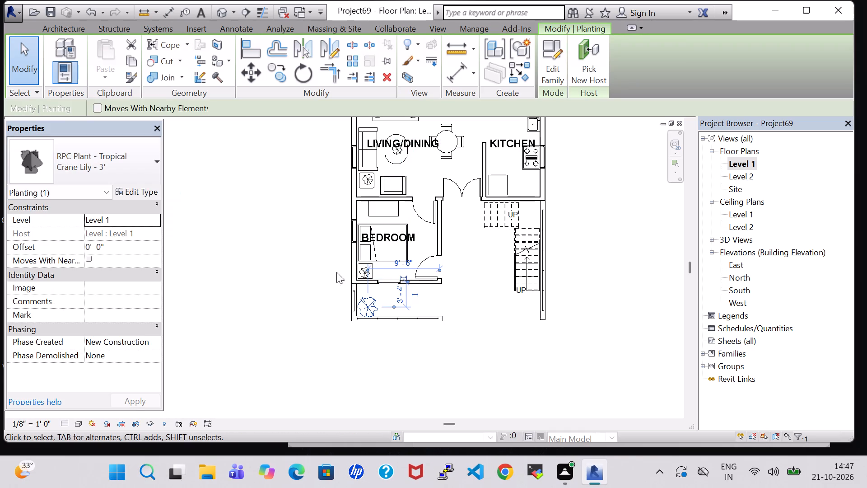
{"action": "key", "text": "Up"}
{"action": "key", "text": "Up"}
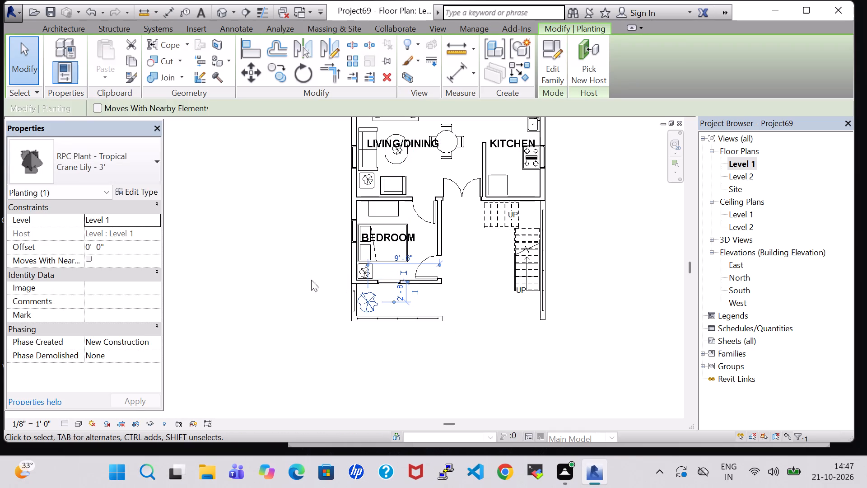
Place a second Crane Lily - 3' beside the outdoor one, about 2'-8" in front of the bedroom wall and level with it.
{"action": "left_click", "coordinate": [278, 286]}
{"action": "left_click", "coordinate": [374, 304]}
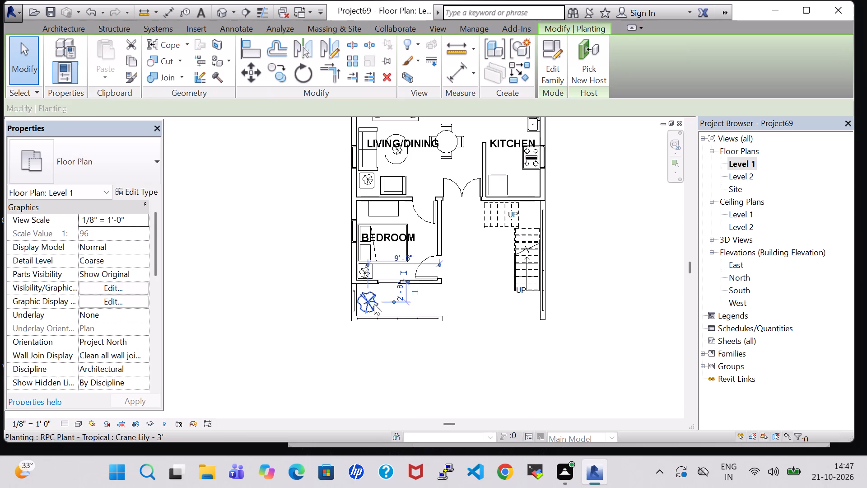
{"action": "right_click", "coordinate": [378, 304]}
{"action": "left_click", "coordinate": [438, 244]}
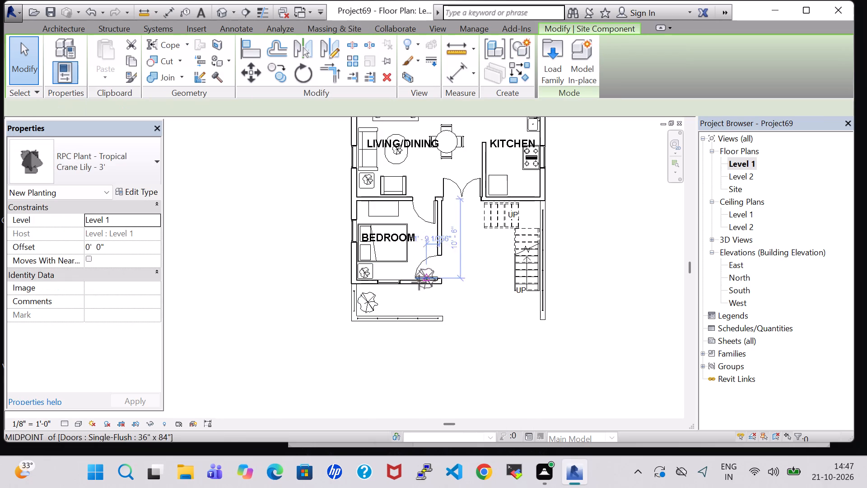
{"action": "left_click", "coordinate": [396, 305]}
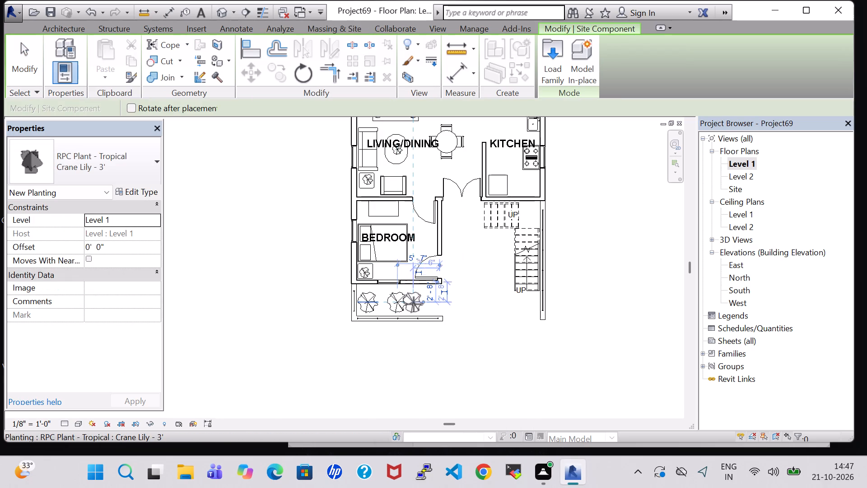
{"action": "left_click", "coordinate": [425, 301]}
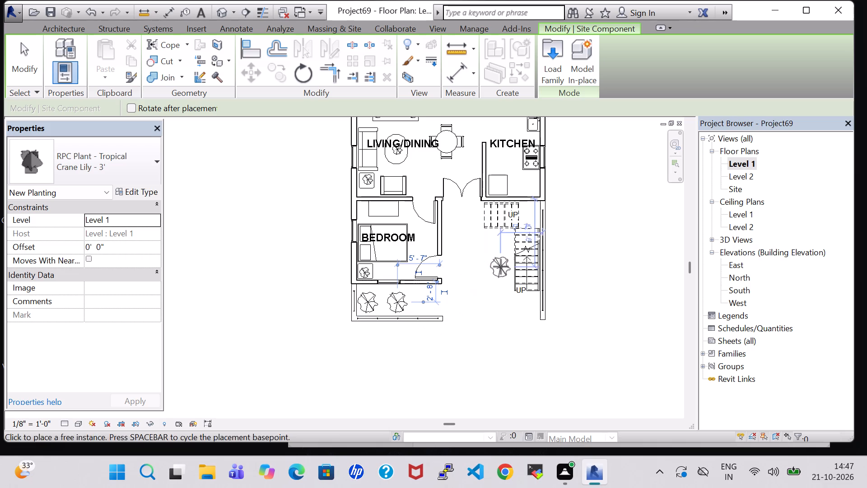
{"action": "left_click", "coordinate": [426, 300]}
{"action": "key", "text": "Escape"}
{"action": "key", "text": "Escape"}
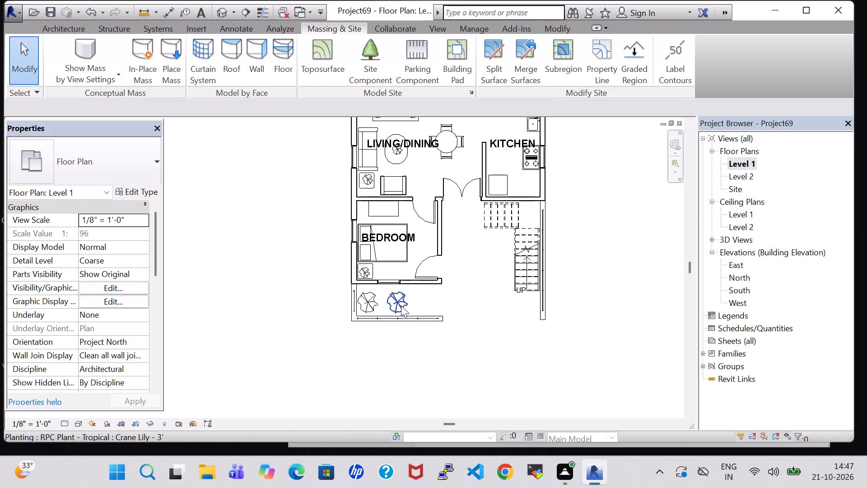
Change the second outdoor plant's type to RPC Plant - Tropical Jungle Flame - 3'.
{"action": "left_click", "coordinate": [401, 305]}
{"action": "left_click", "coordinate": [91, 157]}
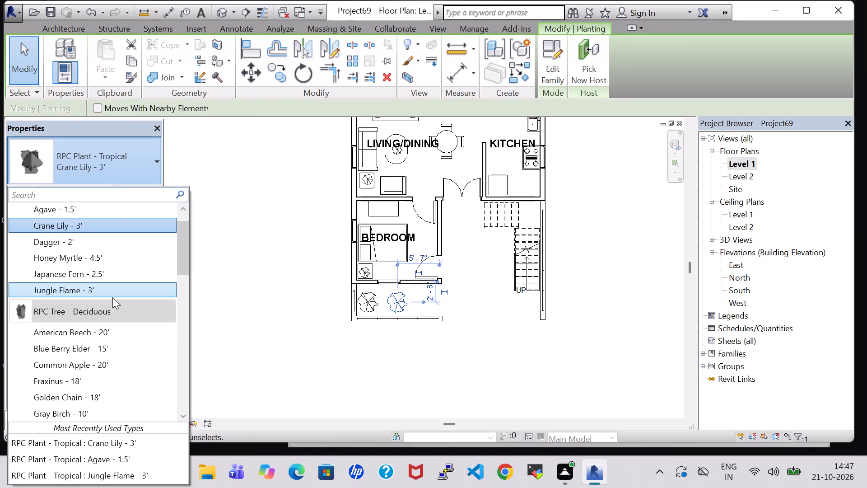
{"action": "left_click", "coordinate": [110, 286]}
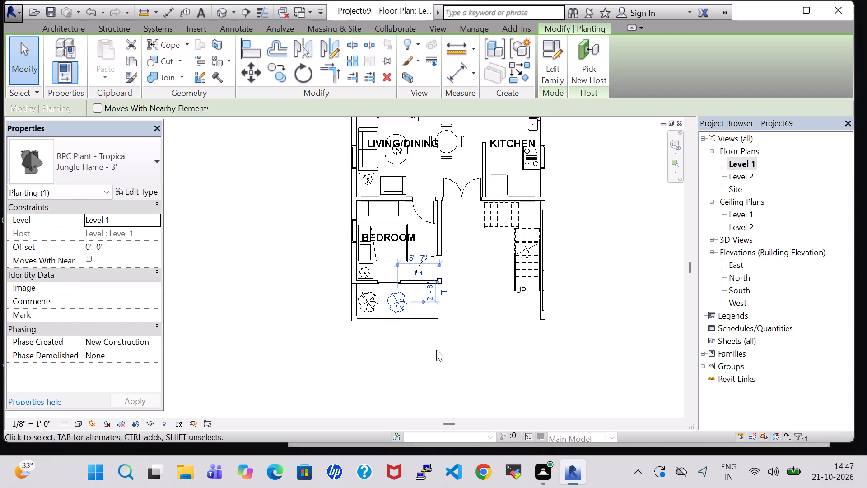
Place another Crane Lily - 3' at the far end of the plant row, about 2'-8" in front of the bedroom wall.
{"action": "left_click", "coordinate": [438, 352]}
{"action": "left_click", "coordinate": [373, 294]}
{"action": "right_click", "coordinate": [373, 294]}
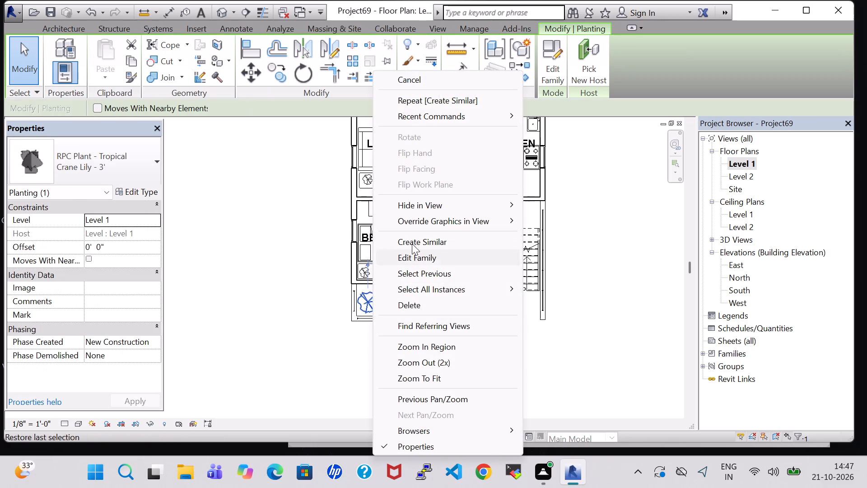
{"action": "left_click", "coordinate": [416, 246]}
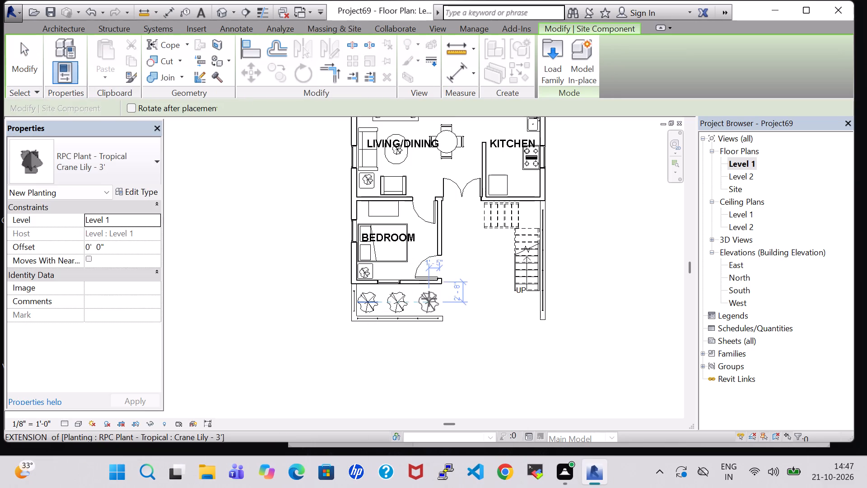
{"action": "left_click", "coordinate": [429, 299]}
{"action": "key", "text": "Escape"}
{"action": "key", "text": "Escape"}
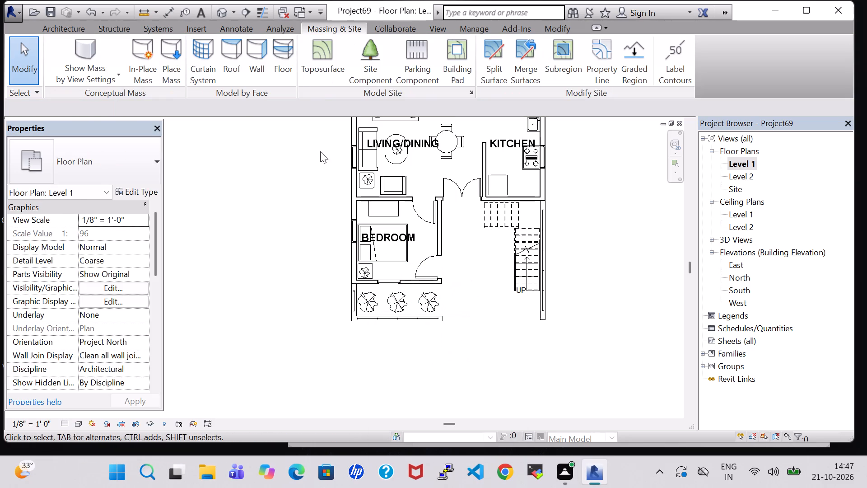
Examine the new planting strip and stair area in the 3D view and the Level 1 plan.
{"action": "left_click", "coordinate": [224, 12]}
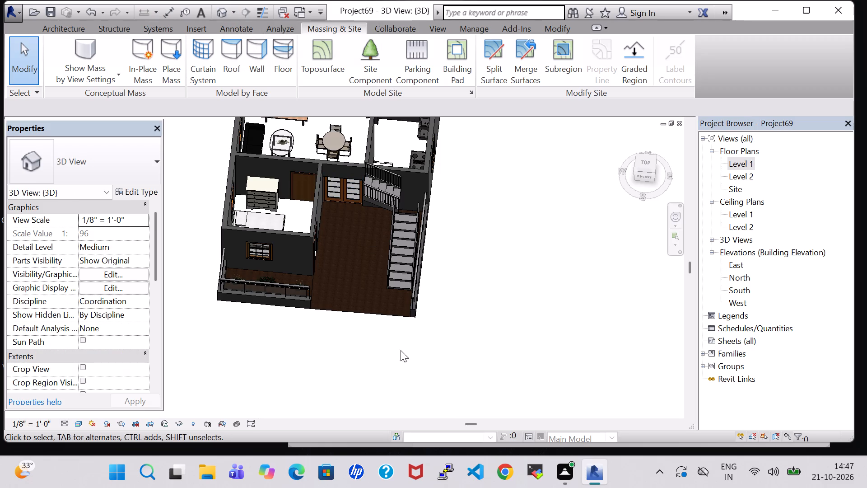
{"action": "middle_click_drag", "start_coordinate": [357, 352], "coordinate": [371, 234], "text": "shift"}
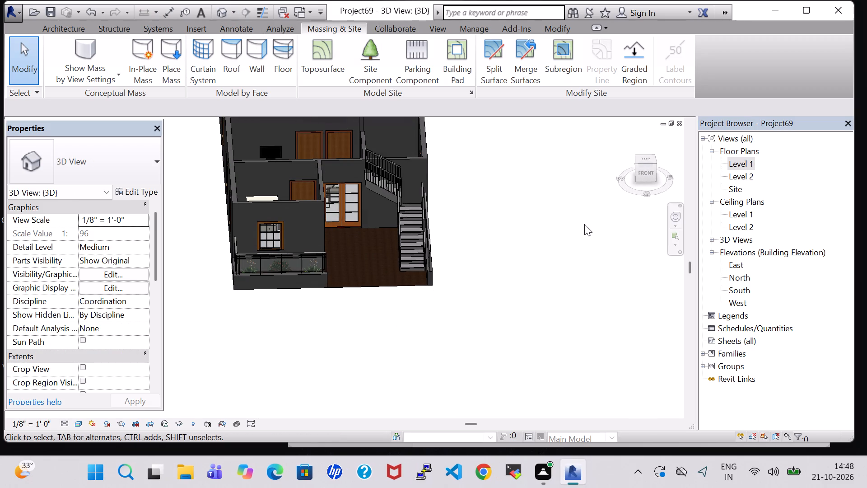
{"action": "double_click", "coordinate": [737, 164]}
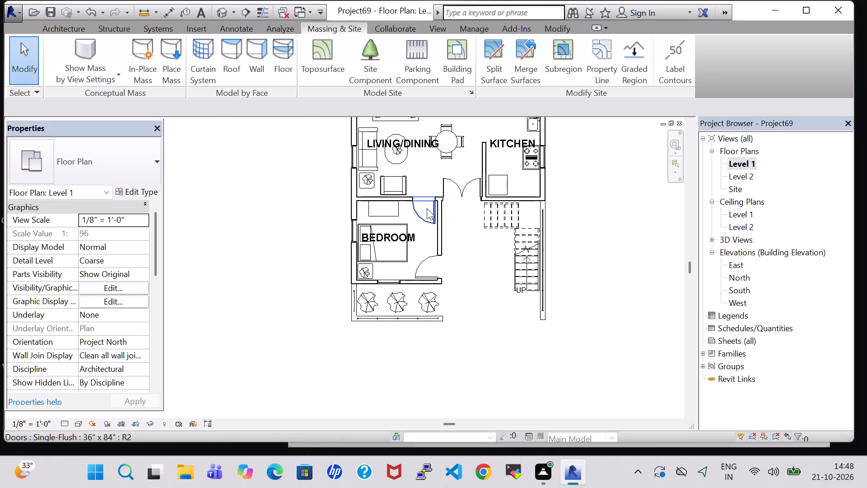
{"action": "scroll", "coordinate": [415, 208], "scroll_direction": "down", "scroll_amount": 1}
{"action": "scroll", "coordinate": [551, 268], "scroll_direction": "up", "scroll_amount": 2}
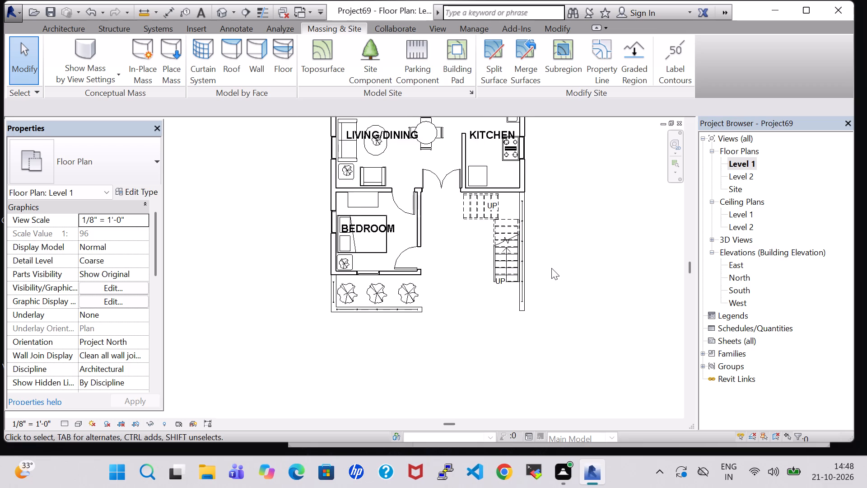
{"action": "scroll", "coordinate": [551, 268], "scroll_direction": "up", "scroll_amount": 3}
{"action": "middle_click_drag", "start_coordinate": [551, 257], "coordinate": [543, 325]}
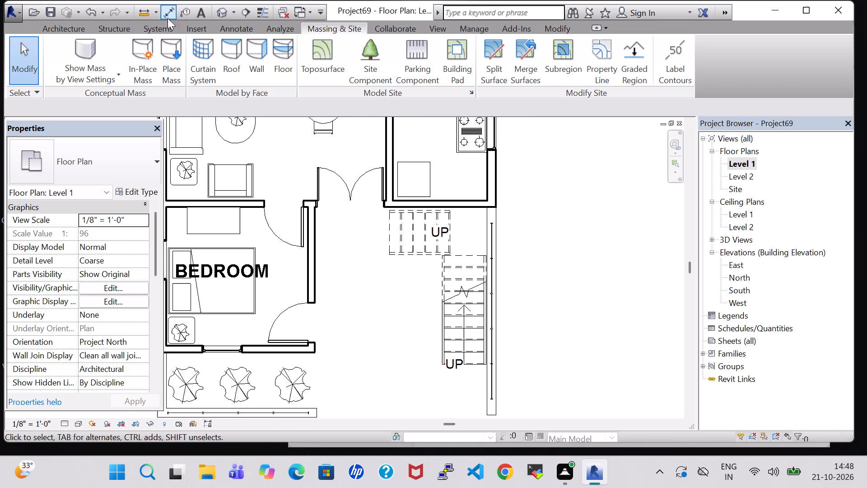
{"action": "left_click", "coordinate": [224, 12]}
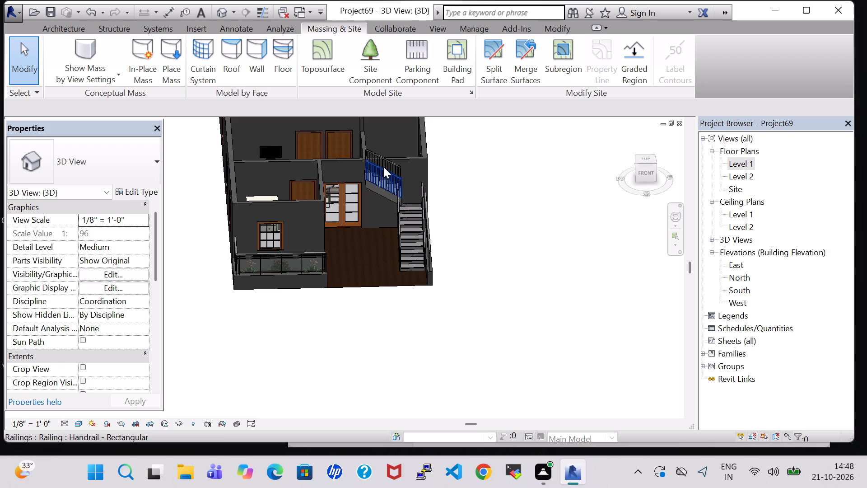
{"action": "double_click", "coordinate": [751, 162]}
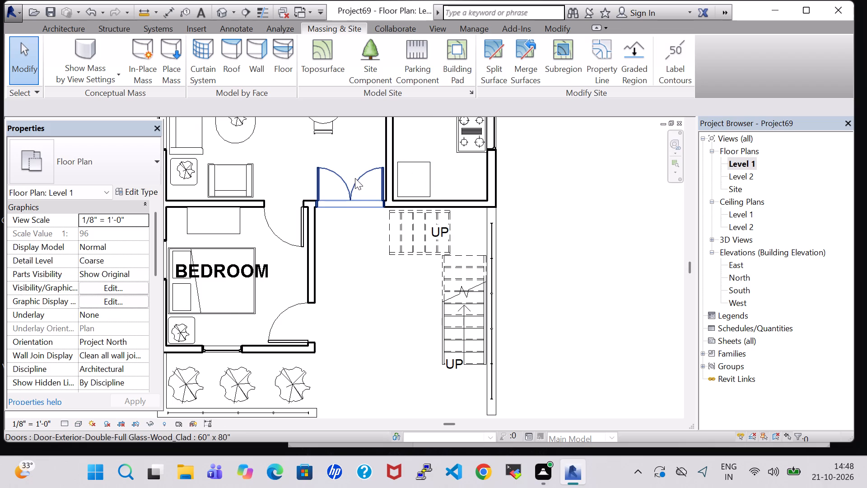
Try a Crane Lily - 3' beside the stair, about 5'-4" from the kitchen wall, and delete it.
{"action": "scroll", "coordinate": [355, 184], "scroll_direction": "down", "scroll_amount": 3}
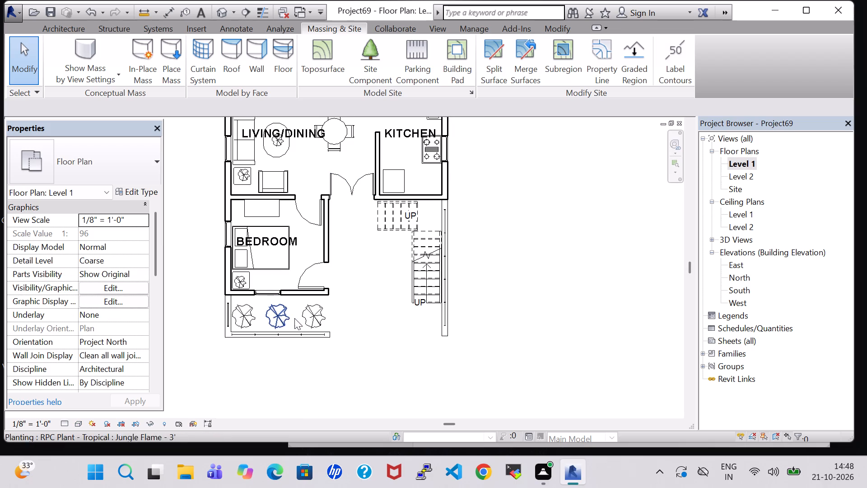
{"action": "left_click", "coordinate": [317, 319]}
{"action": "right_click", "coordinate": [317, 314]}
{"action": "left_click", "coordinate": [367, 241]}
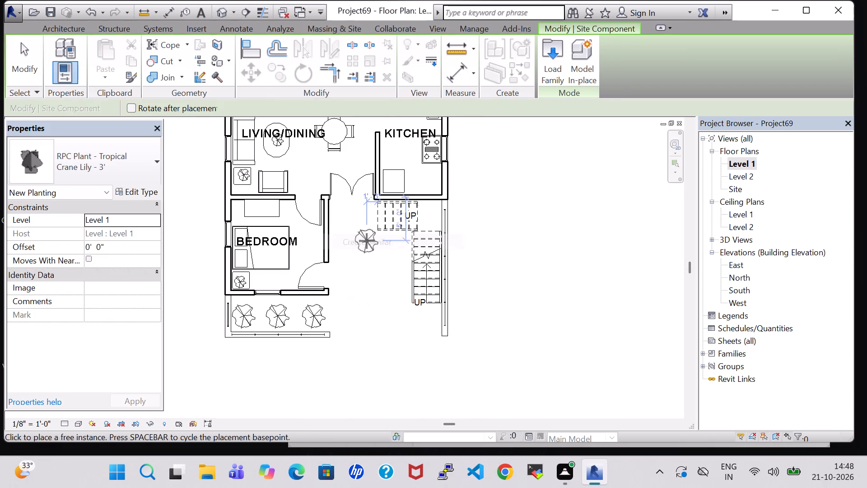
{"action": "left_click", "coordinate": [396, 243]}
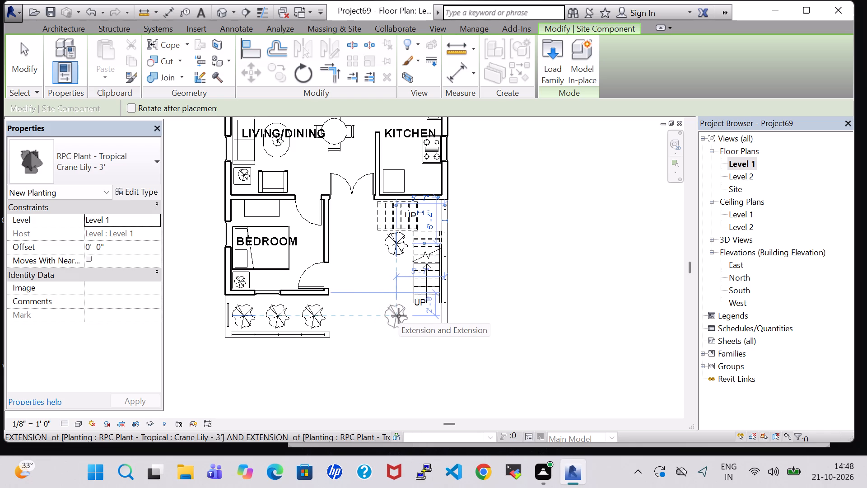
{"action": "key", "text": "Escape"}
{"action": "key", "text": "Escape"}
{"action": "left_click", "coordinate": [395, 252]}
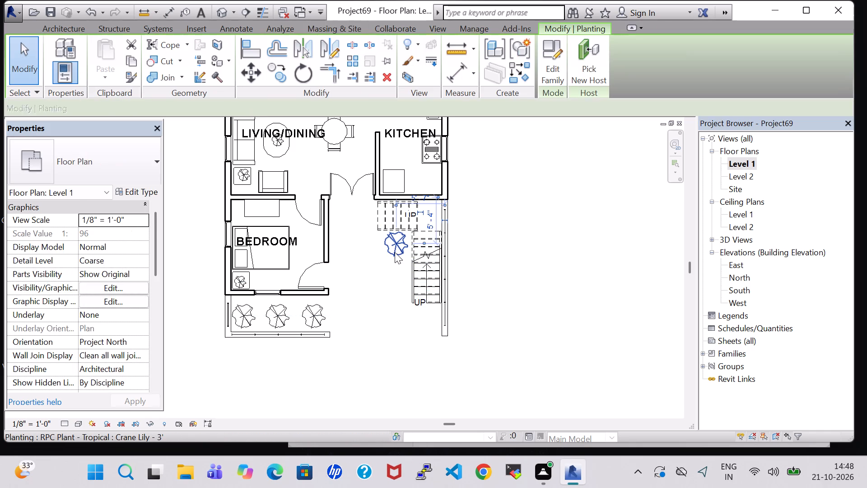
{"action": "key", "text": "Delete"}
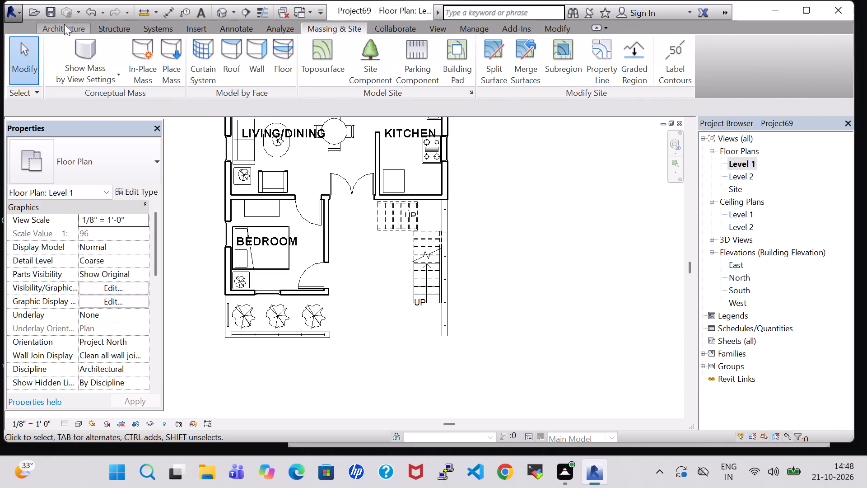
Load the RPC Beetle family from the Entourage library and place the car alongside the stair, about 6'-11" from the side wall.
{"action": "left_click", "coordinate": [64, 24]}
{"action": "left_click", "coordinate": [106, 68]}
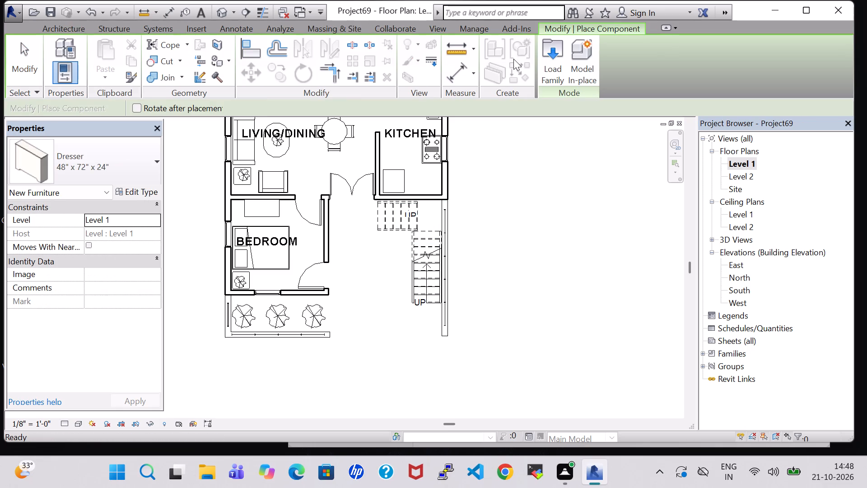
{"action": "left_click", "coordinate": [548, 62]}
{"action": "double_click", "coordinate": [413, 311]}
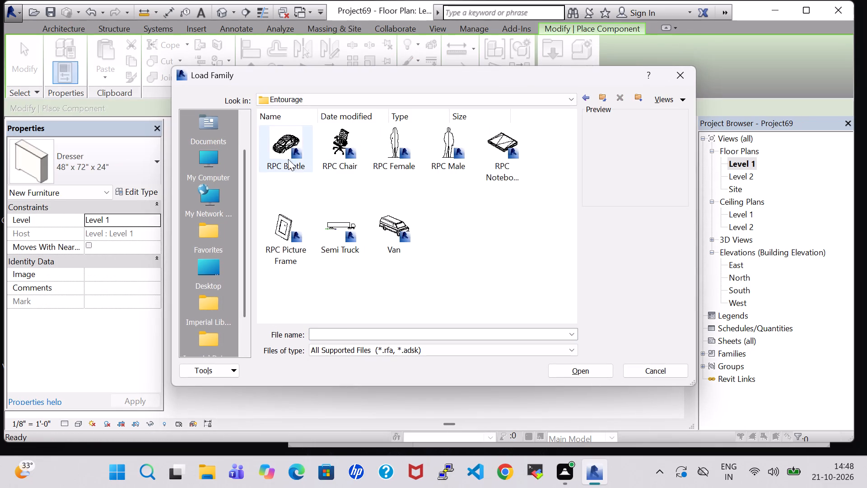
{"action": "left_click", "coordinate": [287, 152]}
{"action": "left_click", "coordinate": [558, 369]}
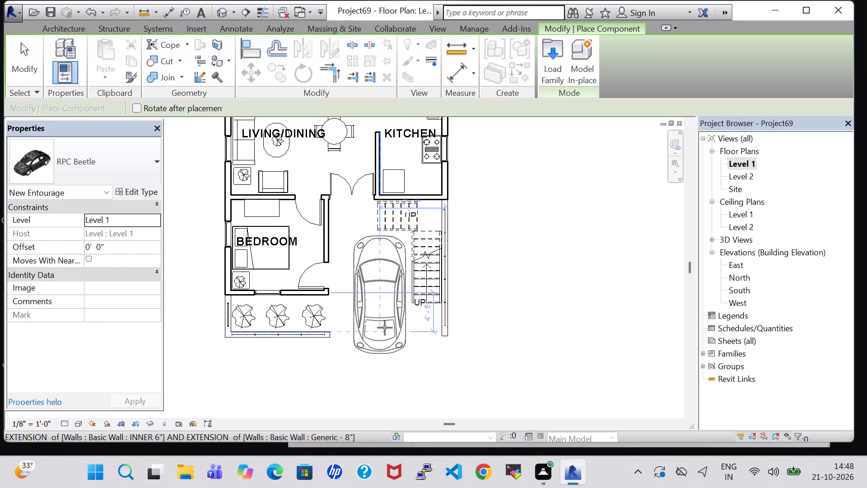
{"action": "scroll", "coordinate": [385, 328], "scroll_direction": "up", "scroll_amount": 2}
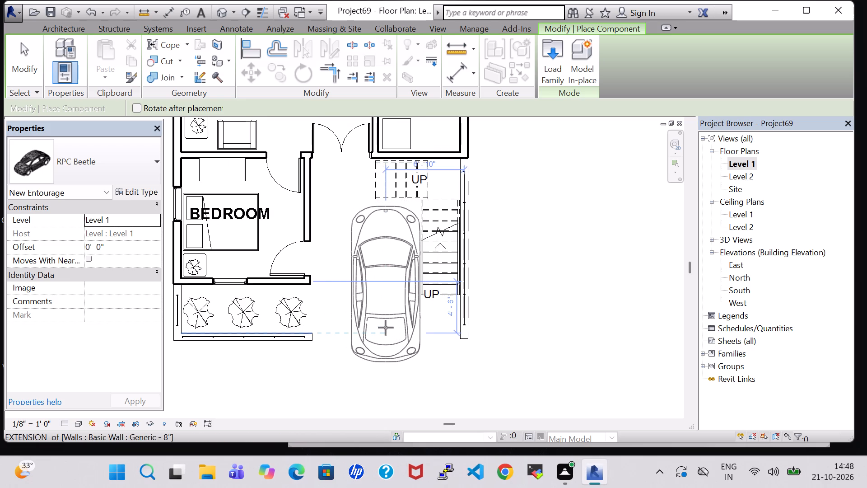
{"action": "left_click", "coordinate": [385, 328]}
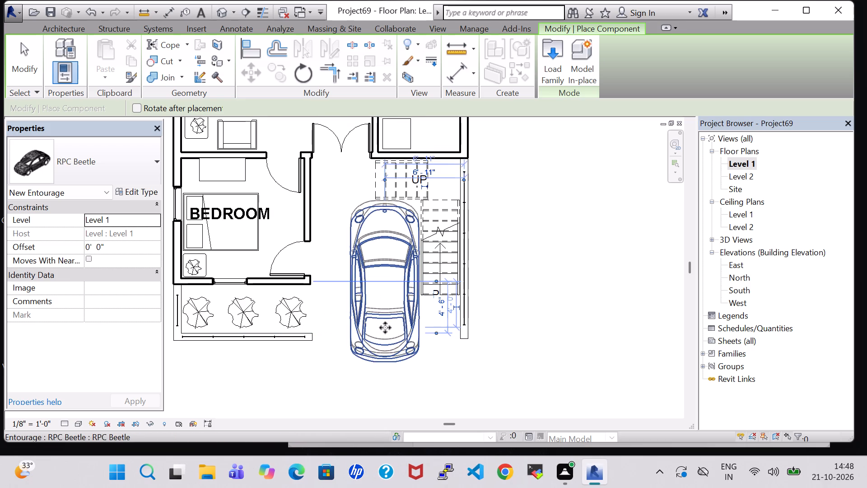
{"action": "key", "text": "Escape"}
{"action": "key", "text": "Escape"}
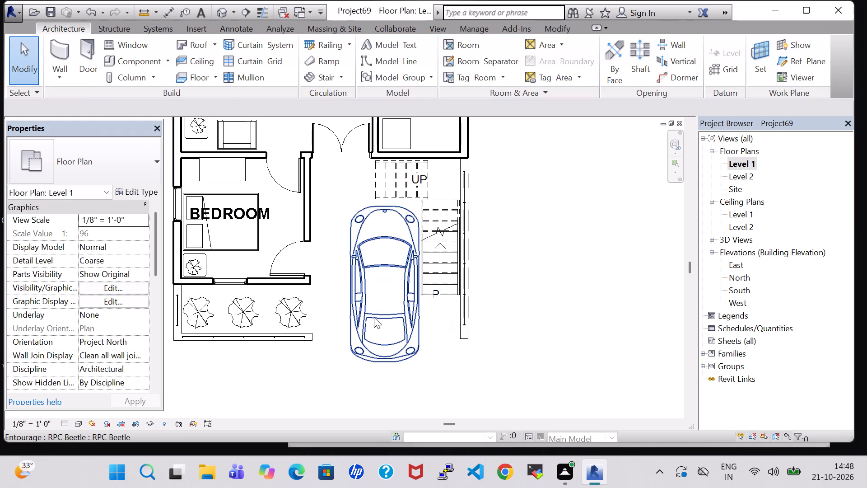
Nudge the car slightly toward the kitchen wall, keeping it alongside the stair.
{"action": "left_click", "coordinate": [374, 317]}
{"action": "key", "text": "Left"}
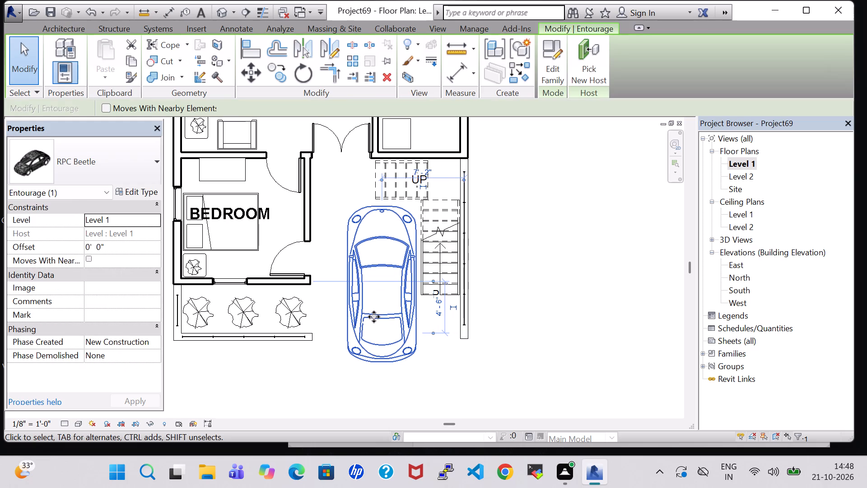
{"action": "key", "text": "Up"}
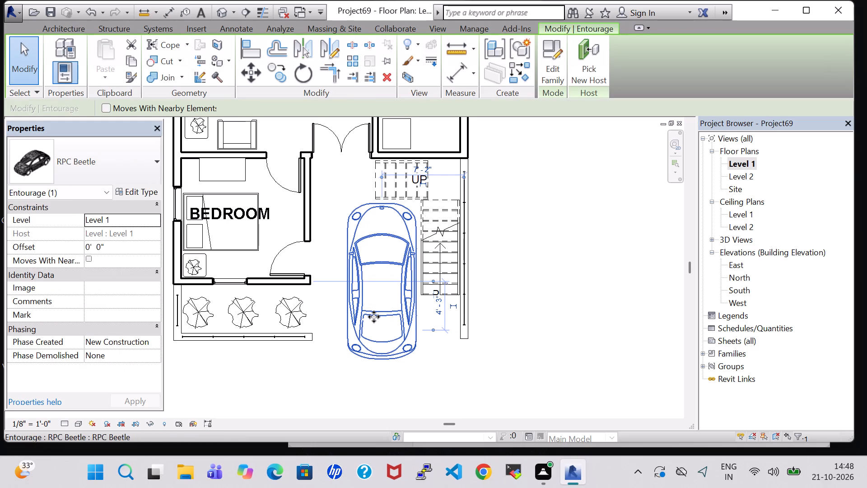
{"action": "key", "text": "Up"}
{"action": "key", "text": "Right"}
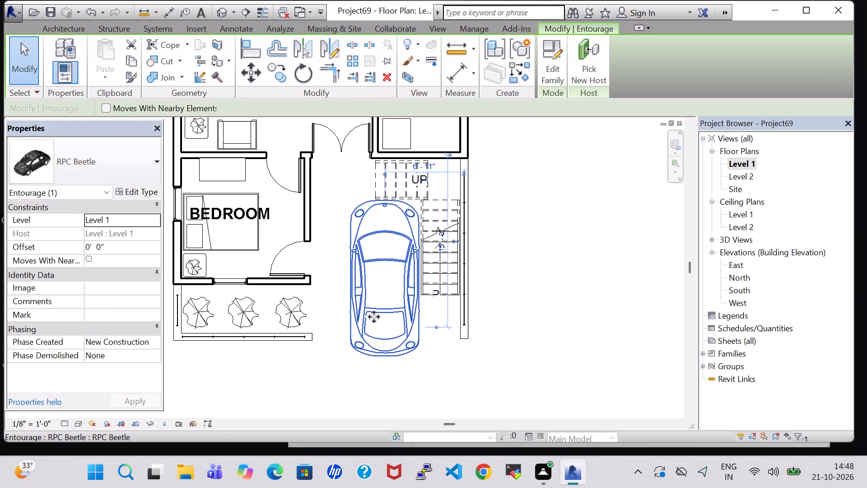
{"action": "left_click", "coordinate": [591, 275]}
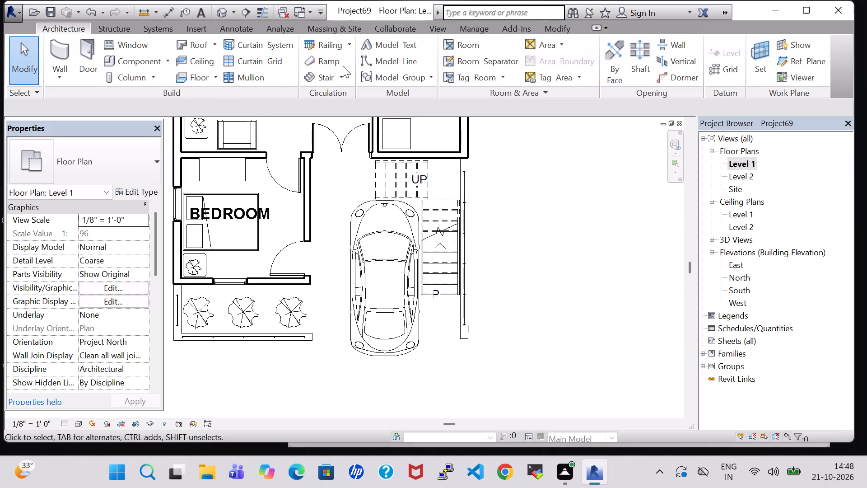
Place a 9' x 18' - 90 deg parking space around the car, about 1'-0" from the bedroom wall and 5'-10" beyond the planting wall.
{"action": "left_click", "coordinate": [332, 33]}
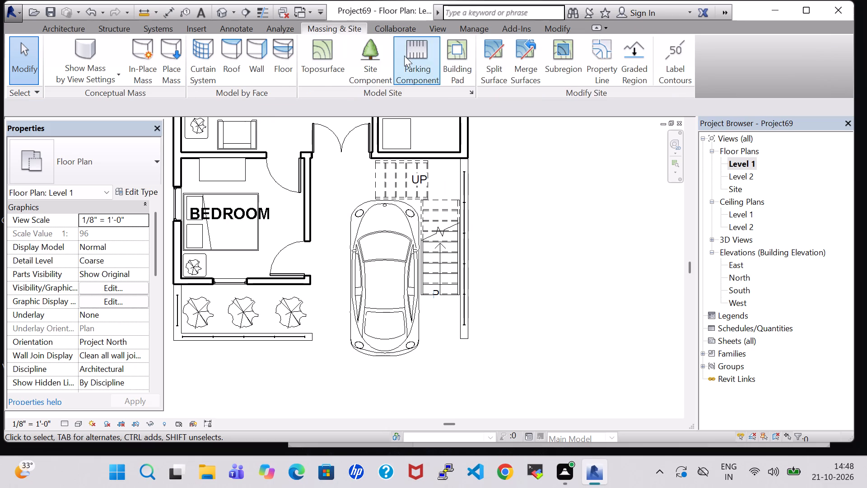
{"action": "left_click", "coordinate": [404, 56]}
{"action": "key", "text": "space"}
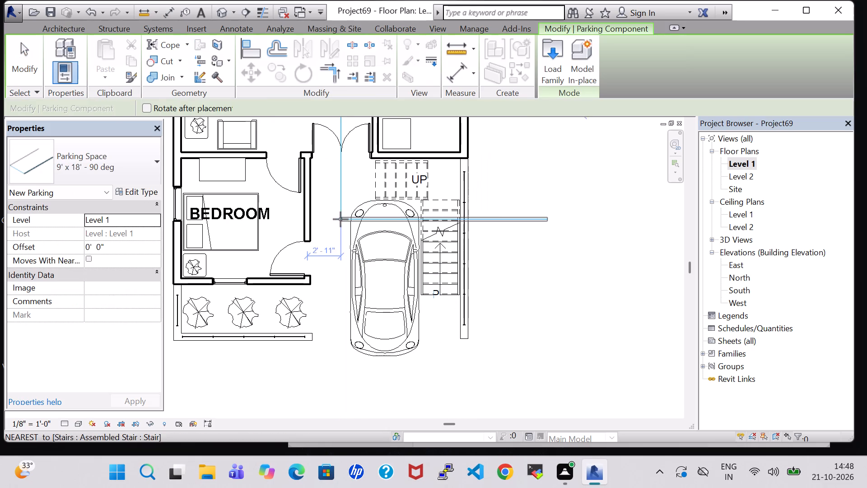
{"action": "key", "text": "space"}
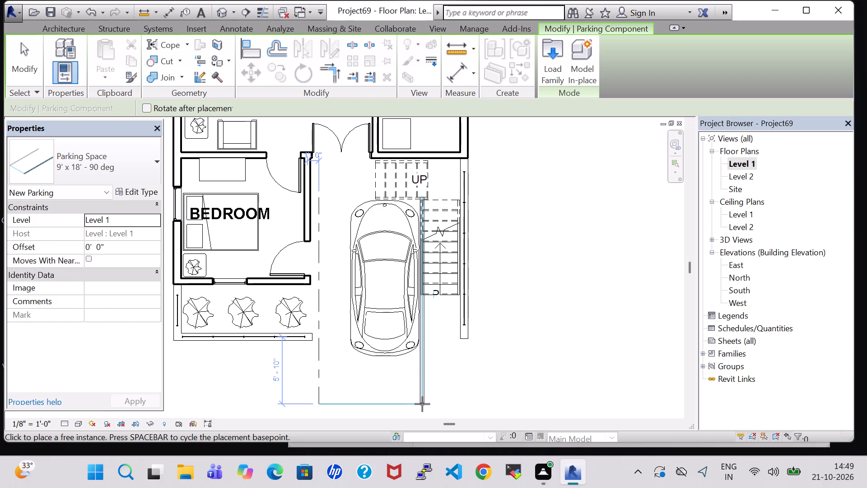
{"action": "left_click", "coordinate": [422, 404]}
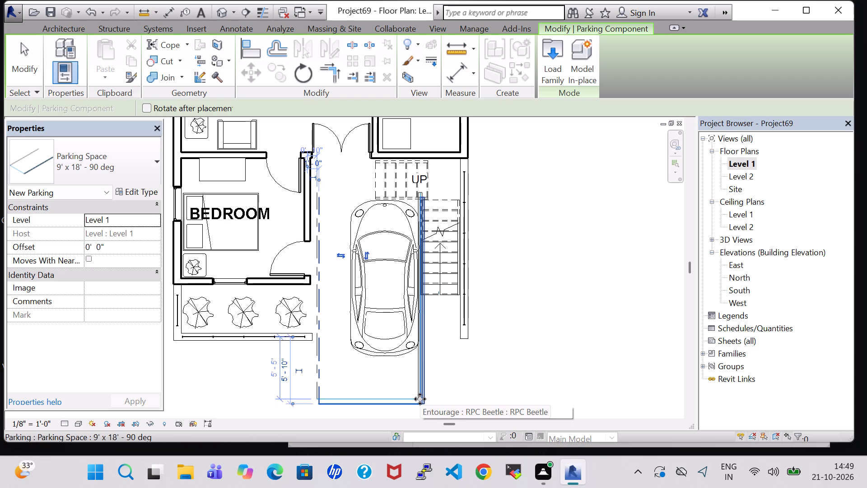
{"action": "key", "text": "Escape"}
{"action": "key", "text": "Escape"}
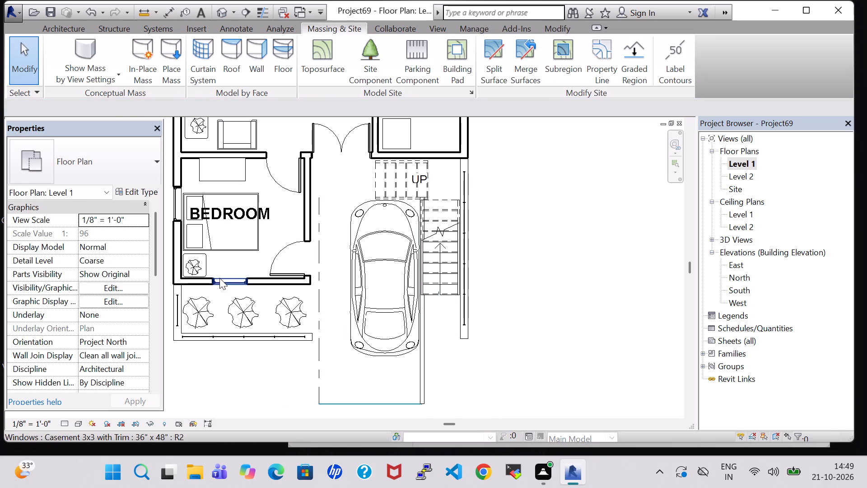
Set the parking space type's pw value to 6' 0", then refine it to 6' 5".
{"action": "left_click", "coordinate": [322, 381]}
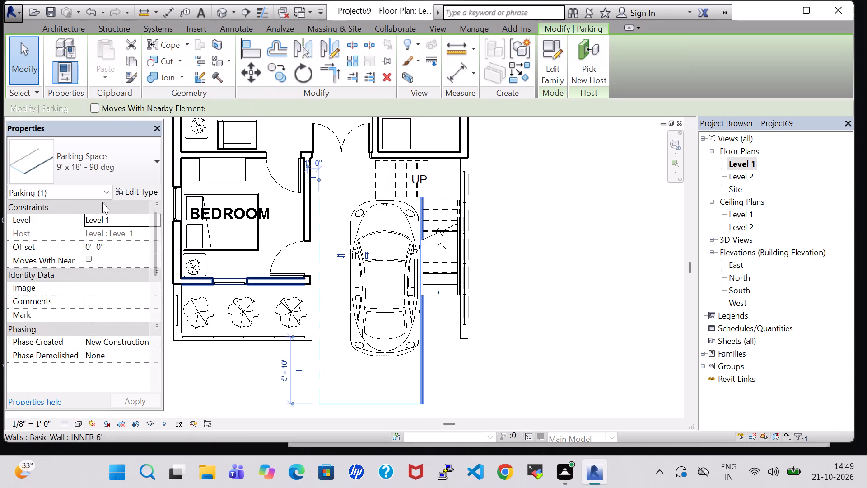
{"action": "left_click", "coordinate": [126, 194]}
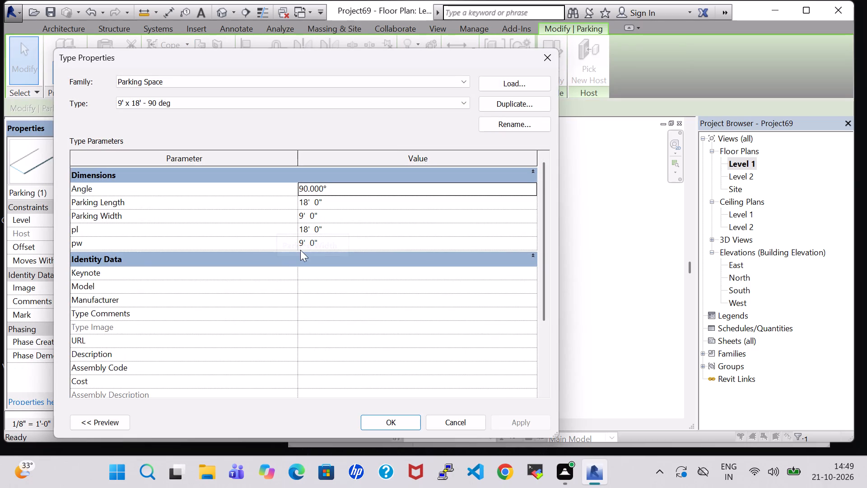
{"action": "left_click", "coordinate": [304, 246]}
{"action": "key", "text": "BackSpace"}
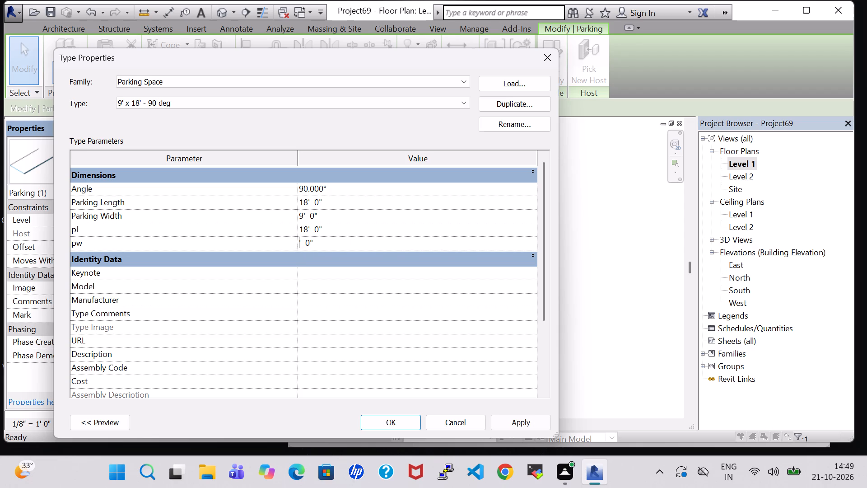
{"action": "key", "text": "6"}
{"action": "left_click", "coordinate": [384, 422]}
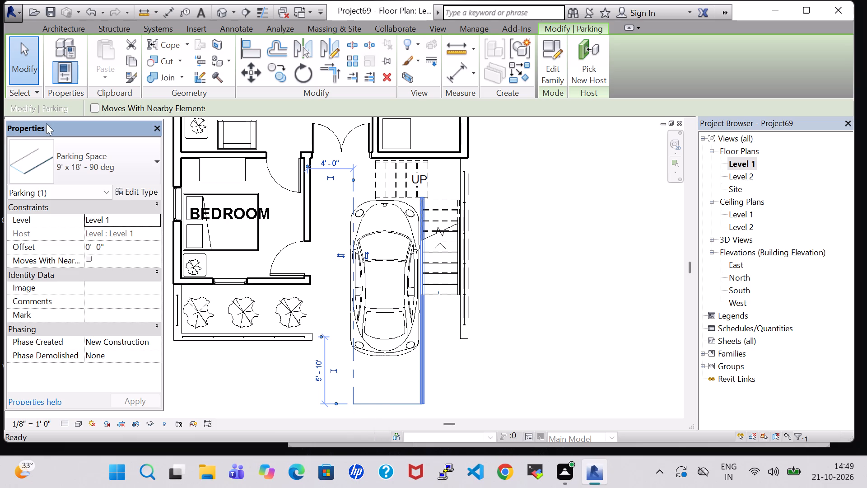
{"action": "left_click", "coordinate": [143, 196]}
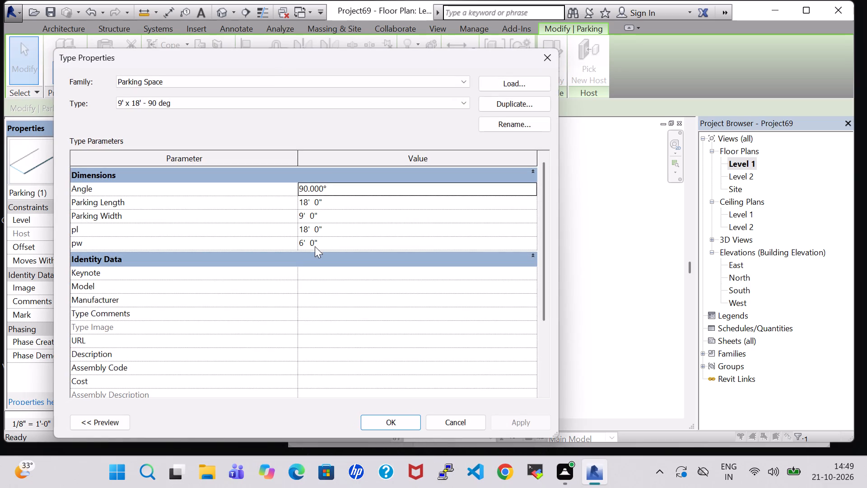
{"action": "left_click", "coordinate": [315, 246]}
{"action": "key", "text": "BackSpace"}
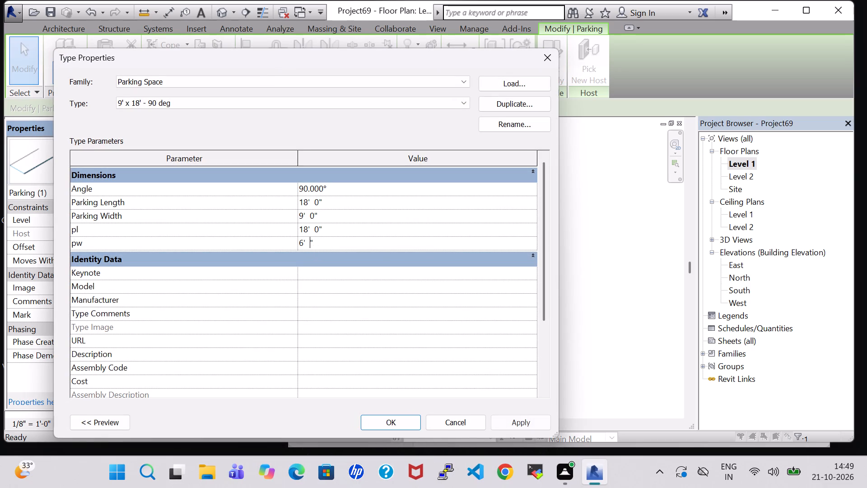
{"action": "key", "text": "5"}
{"action": "left_click", "coordinate": [378, 419]}
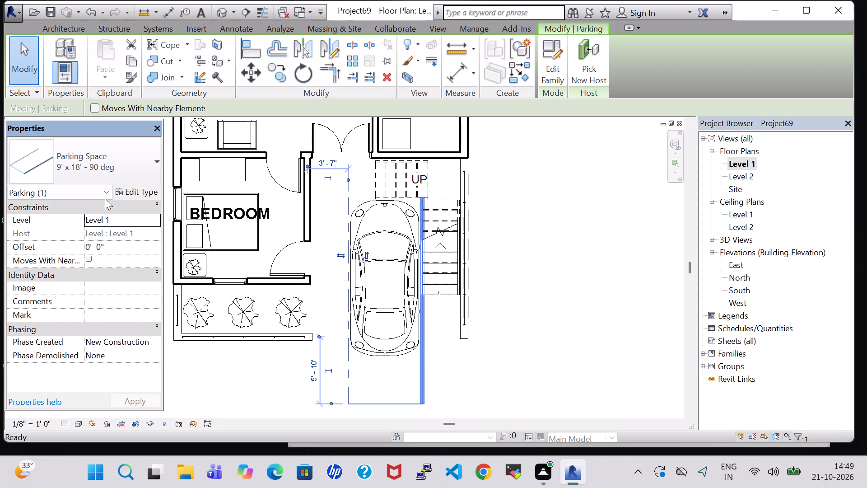
Set the parking space type's pl value to 14' 0".
{"action": "left_click", "coordinate": [134, 197]}
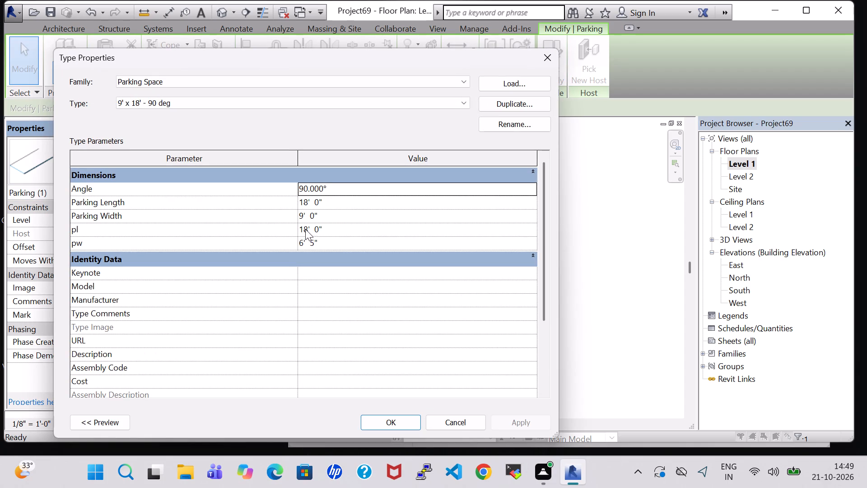
{"action": "double_click", "coordinate": [308, 231]}
{"action": "key", "text": "BackSpace"}
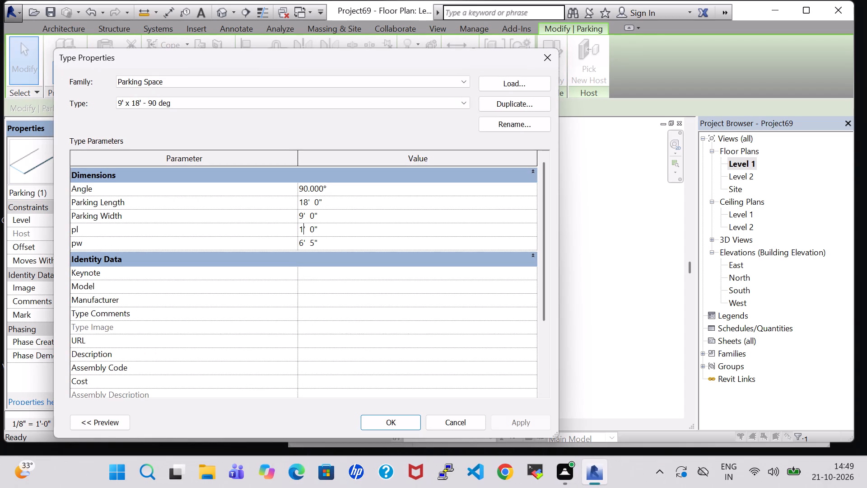
{"action": "key", "text": "BackSpace"}
{"action": "type", "text": "14"}
{"action": "left_click", "coordinate": [396, 424]}
Nudge the parking space toward the house until its front line is about 17'-11" from the entrance wall.
{"action": "key", "text": "Up"}
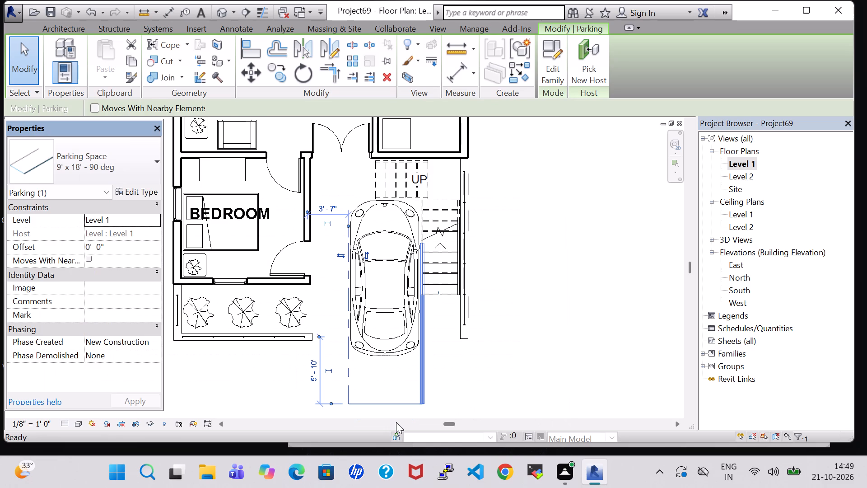
{"action": "key", "text": "Up"}
{"action": "key", "text": "Up"}
{"action": "left_click", "coordinate": [520, 368]}
{"action": "left_click", "coordinate": [425, 381]}
{"action": "key", "text": "Up"}
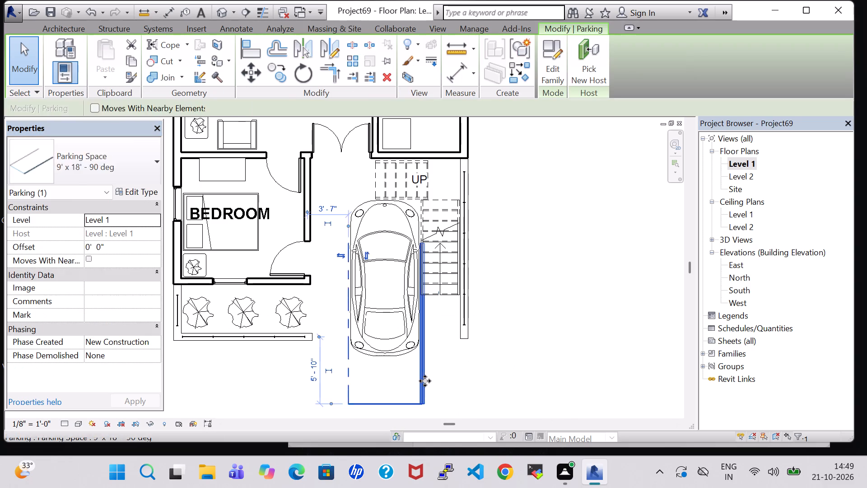
{"action": "key", "text": "Up"}
{"action": "key", "text": "Up"}
{"action": "key", "text": "Up"}
{"action": "key", "text": "Up"}
{"action": "key", "text": "Up"}
{"action": "key", "text": "Up"}
{"action": "key", "text": "Up"}
{"action": "key", "text": "Up"}
{"action": "key", "text": "Up"}
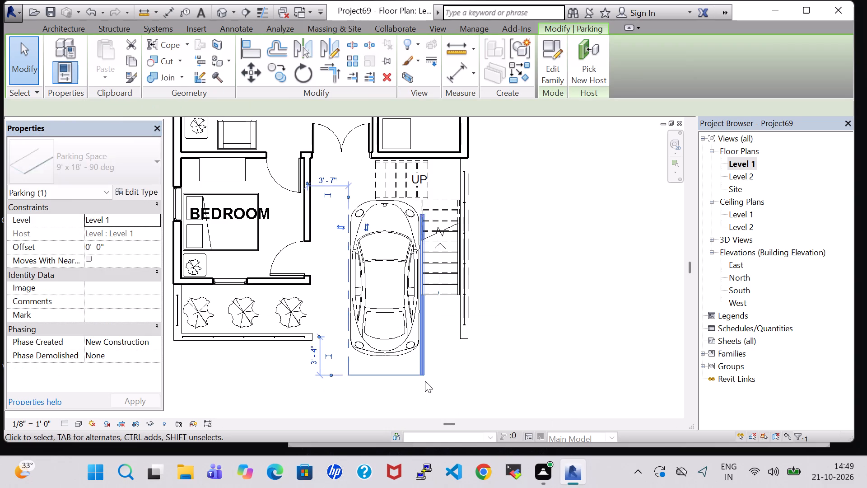
{"action": "key", "text": "Up"}
{"action": "key", "text": "Up"}
{"action": "key", "text": "Up"}
{"action": "key", "text": "Up"}
{"action": "key", "text": "Up"}
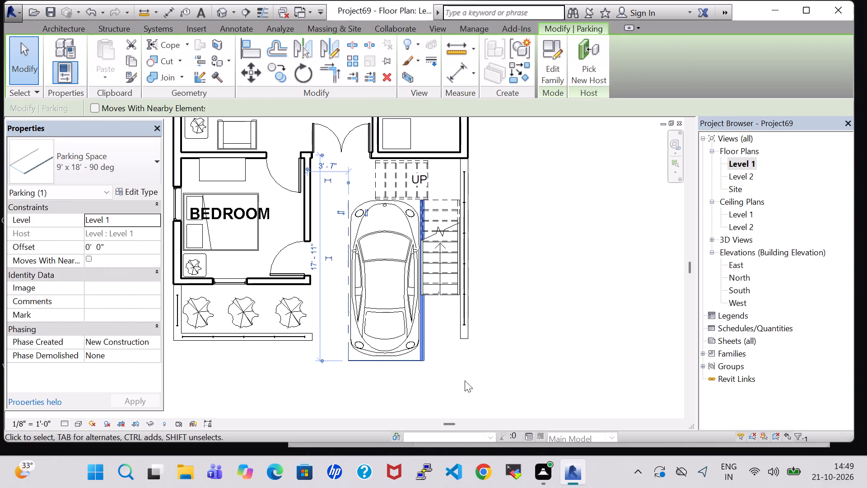
{"action": "left_click", "coordinate": [528, 348]}
In the 3D view, nudge the parking space farther toward the house so its front line meets the outdoor floor's edge.
{"action": "left_click", "coordinate": [224, 9]}
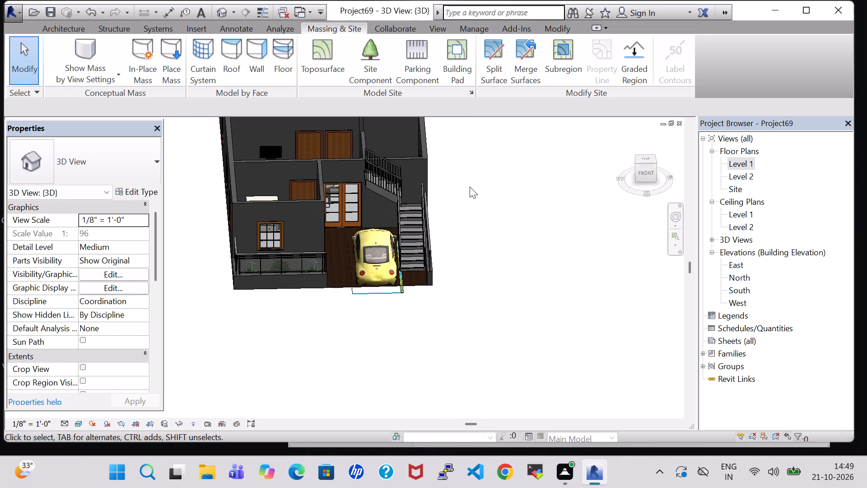
{"action": "middle_click_drag", "start_coordinate": [472, 178], "coordinate": [471, 233], "text": "shift"}
{"action": "middle_click_drag", "start_coordinate": [467, 202], "coordinate": [465, 236], "text": "shift"}
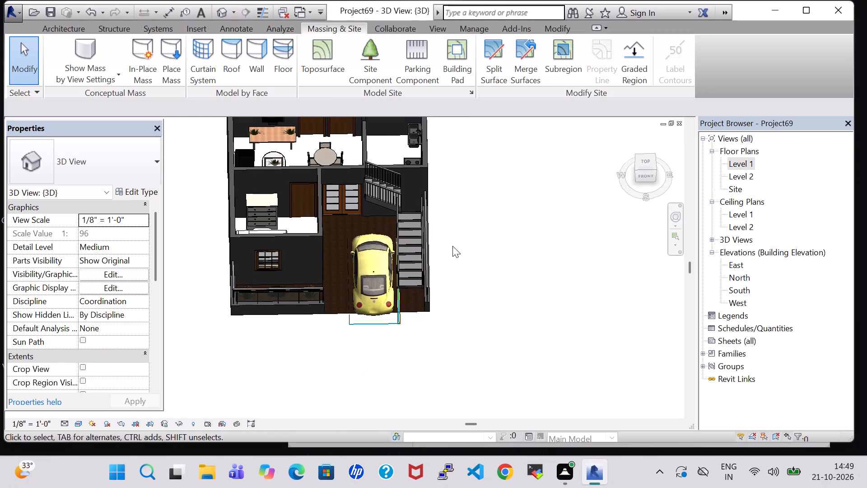
{"action": "left_click", "coordinate": [398, 319]}
{"action": "key", "text": "Up"}
{"action": "key", "text": "Up"}
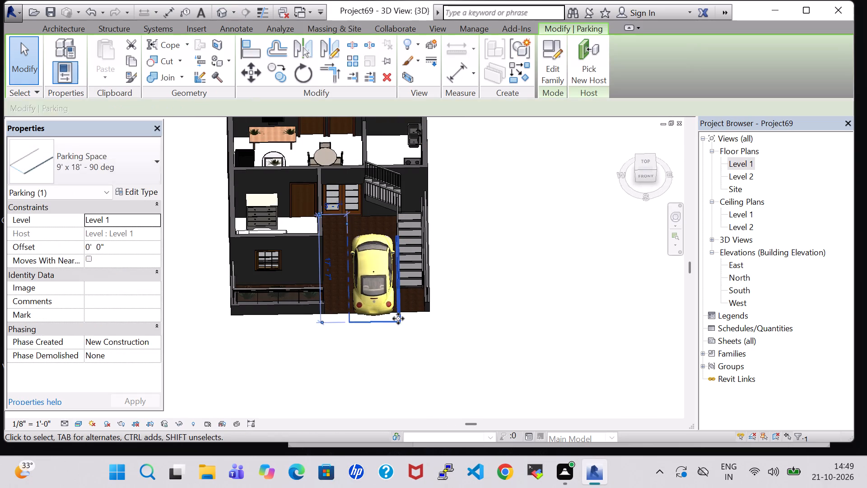
{"action": "key", "text": "Up"}
{"action": "key", "text": "Up"}
{"action": "key", "text": "Up"}
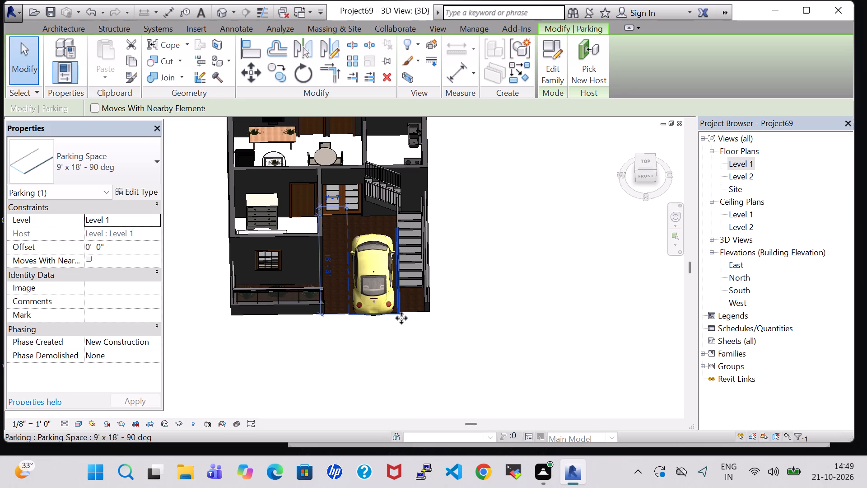
{"action": "key", "text": "Down"}
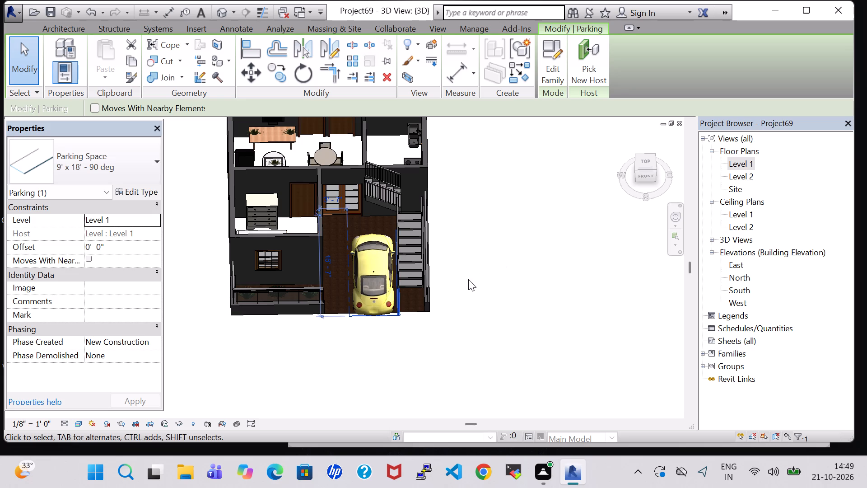
{"action": "key", "text": "Up"}
Nudge the car and the parking space slightly closer to the house, with the car about 14'-0" from the kitchen wall.
{"action": "left_click", "coordinate": [380, 271]}
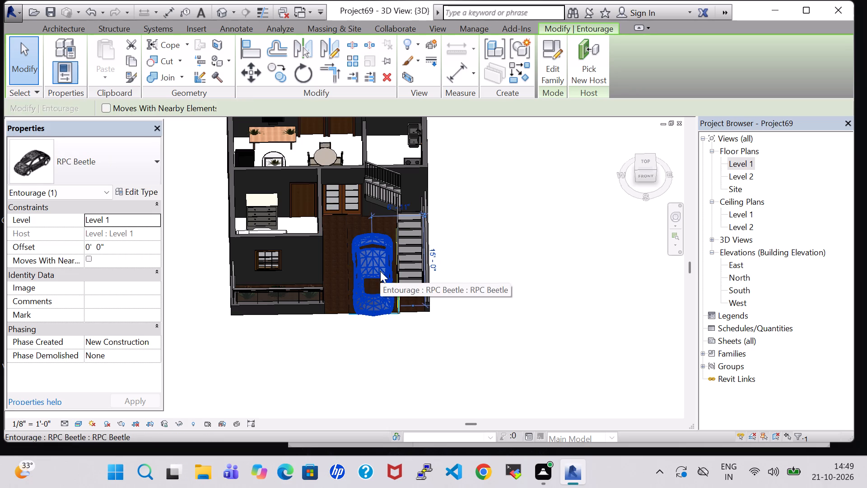
{"action": "key", "text": "Up"}
{"action": "key", "text": "Up"}
{"action": "left_click", "coordinate": [458, 307]}
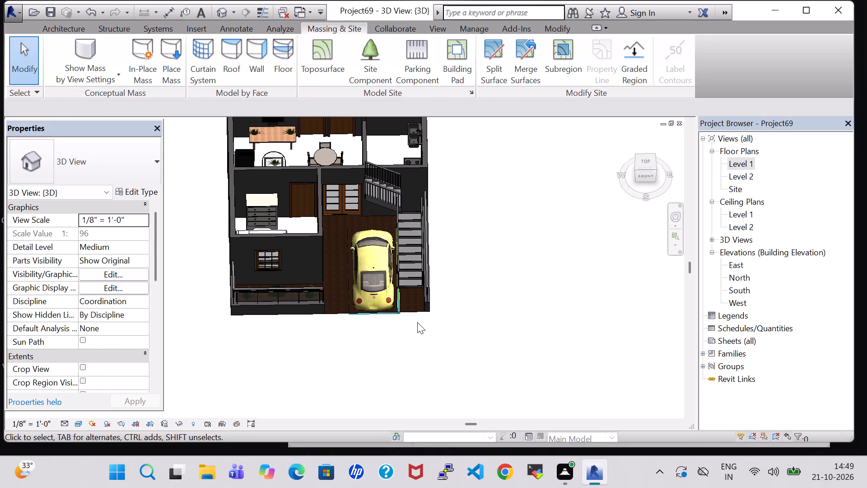
{"action": "left_click", "coordinate": [397, 314]}
{"action": "key", "text": "Up"}
{"action": "left_click", "coordinate": [527, 286]}
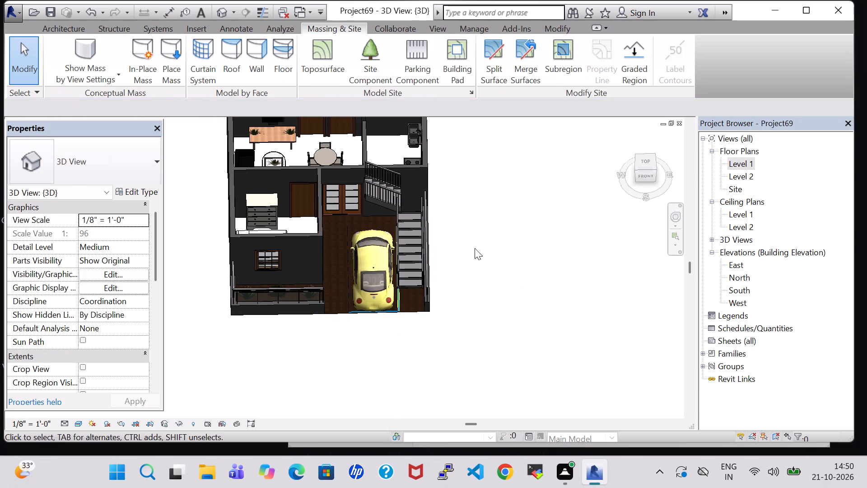
{"action": "left_click", "coordinate": [377, 247]}
{"action": "key", "text": "Up"}
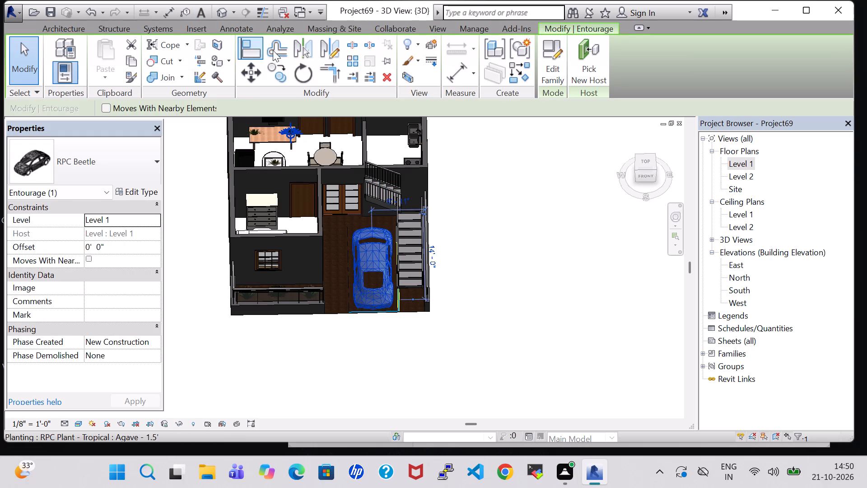
Check the car and parking space positions in the Level 1 plan and the 3D view.
{"action": "double_click", "coordinate": [739, 164]}
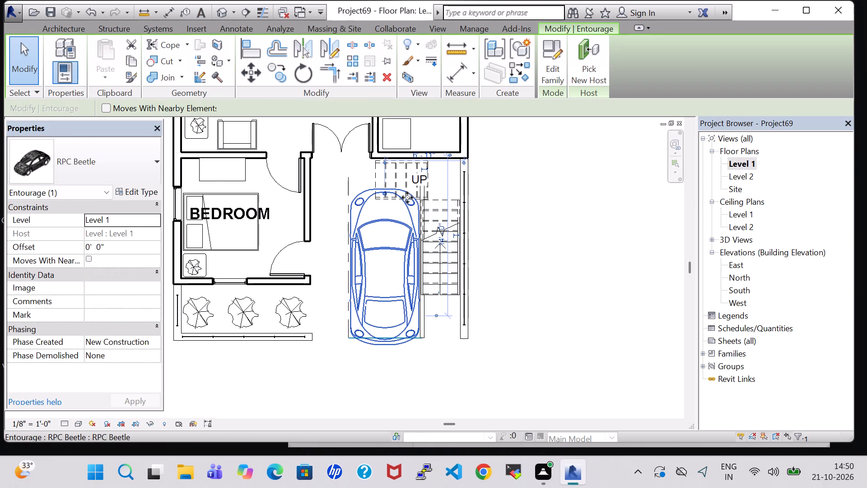
{"action": "scroll", "coordinate": [407, 197], "scroll_direction": "down", "scroll_amount": 1}
{"action": "left_click", "coordinate": [555, 224]}
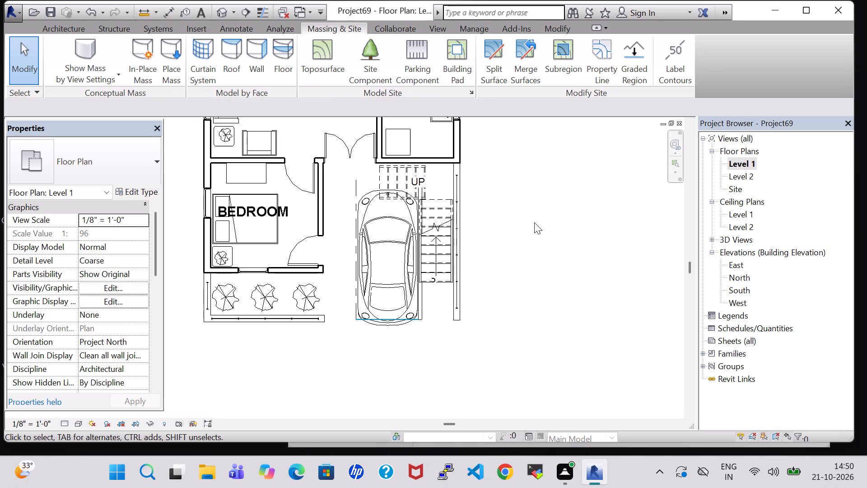
{"action": "scroll", "coordinate": [534, 222], "scroll_direction": "down", "scroll_amount": 2}
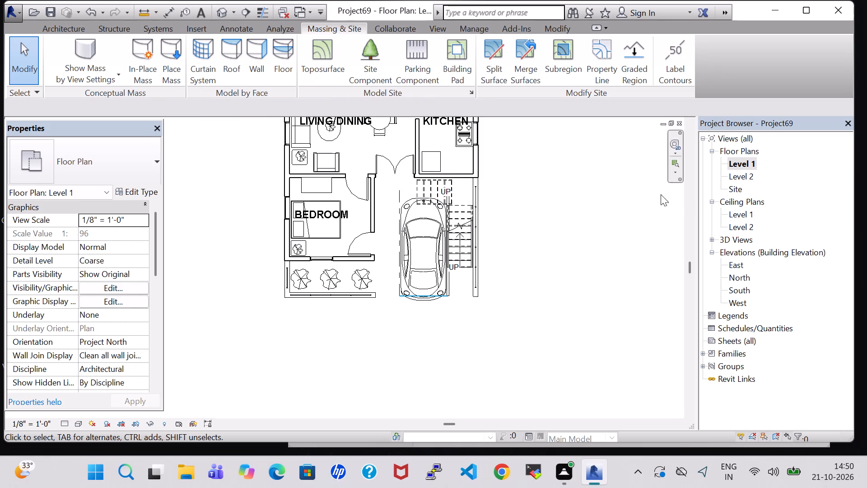
{"action": "left_click", "coordinate": [224, 13]}
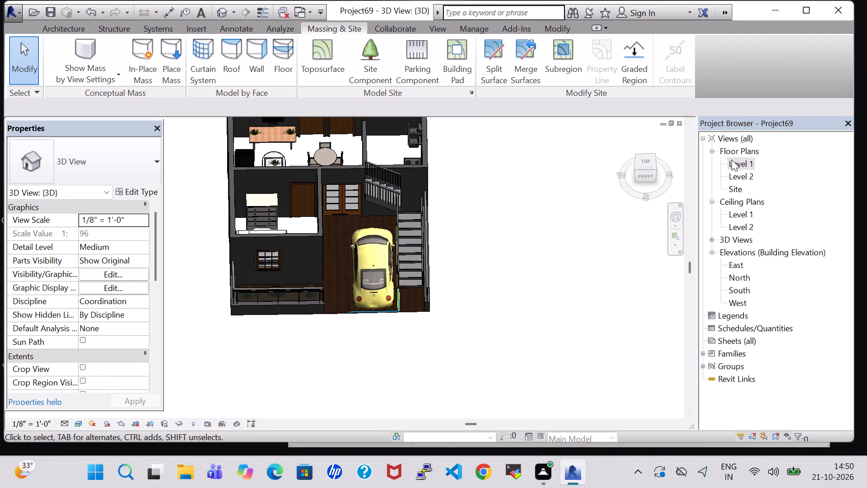
On the Level 1 plan, start a Generic - 12" floor and sketch its boundary along the rear wall, 34'-0" kitchen-side wall and 13'-9" entrance wall line.
{"action": "double_click", "coordinate": [732, 160]}
{"action": "scroll", "coordinate": [496, 209], "scroll_direction": "down", "scroll_amount": 3}
{"action": "middle_click_drag", "start_coordinate": [527, 168], "coordinate": [535, 286]}
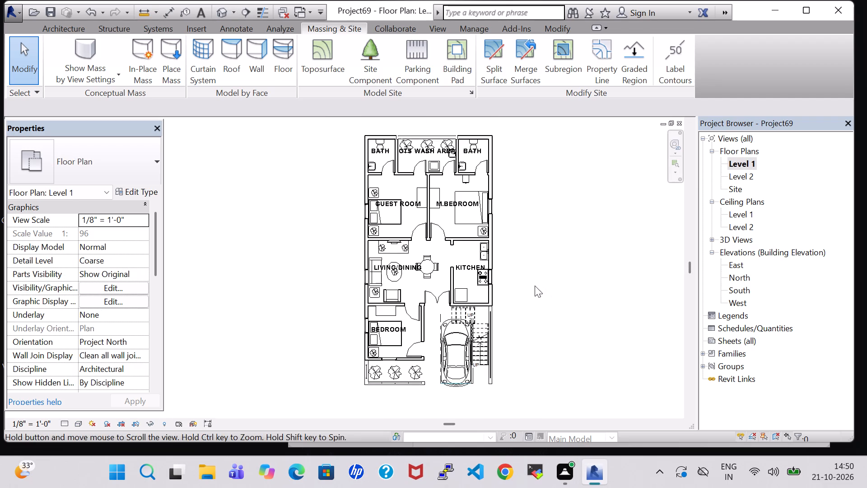
{"action": "left_click", "coordinate": [66, 32]}
{"action": "left_click", "coordinate": [182, 73]}
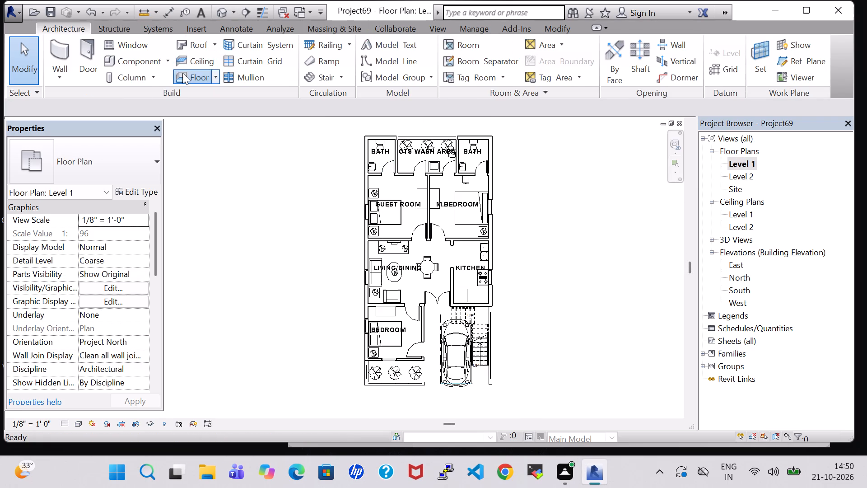
{"action": "left_click", "coordinate": [649, 45]}
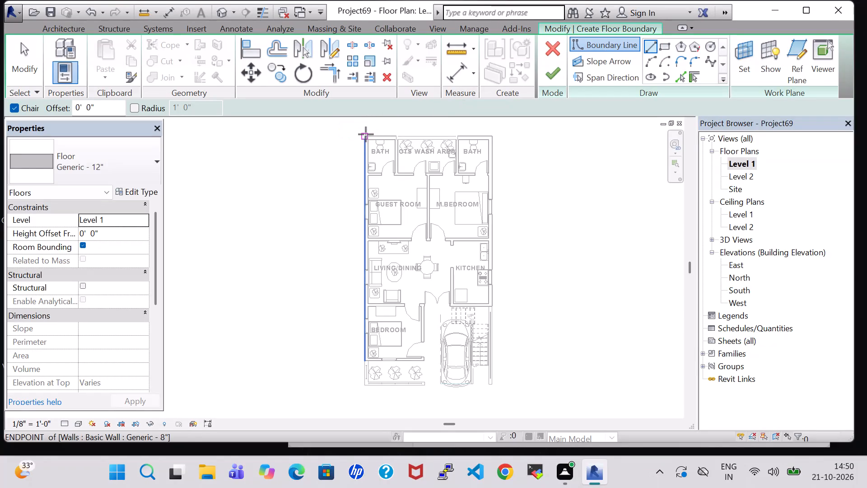
{"action": "left_click", "coordinate": [366, 134]}
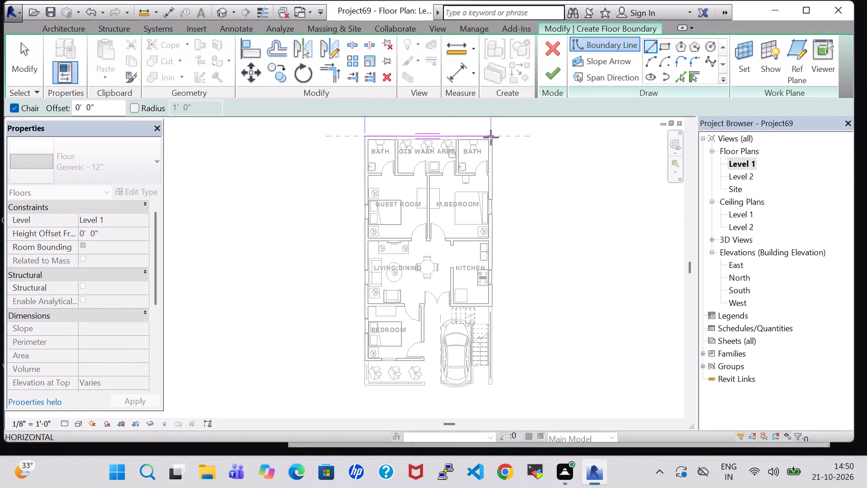
{"action": "left_click", "coordinate": [492, 137]}
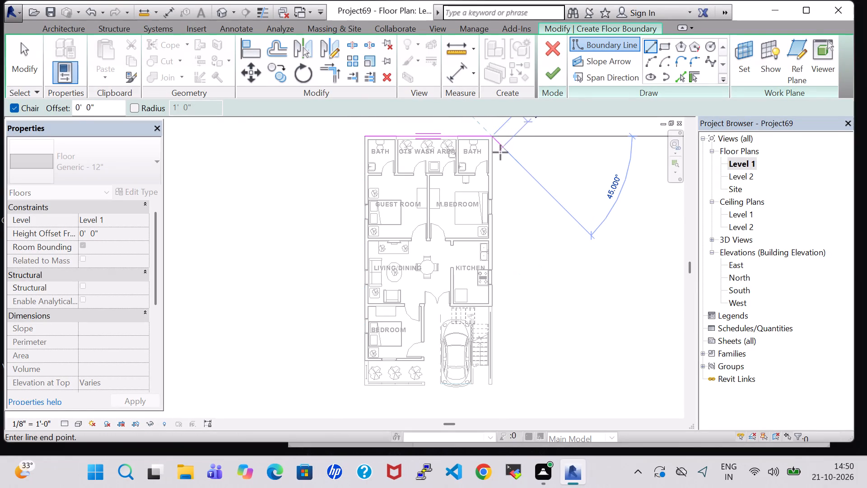
{"action": "left_click", "coordinate": [493, 306]}
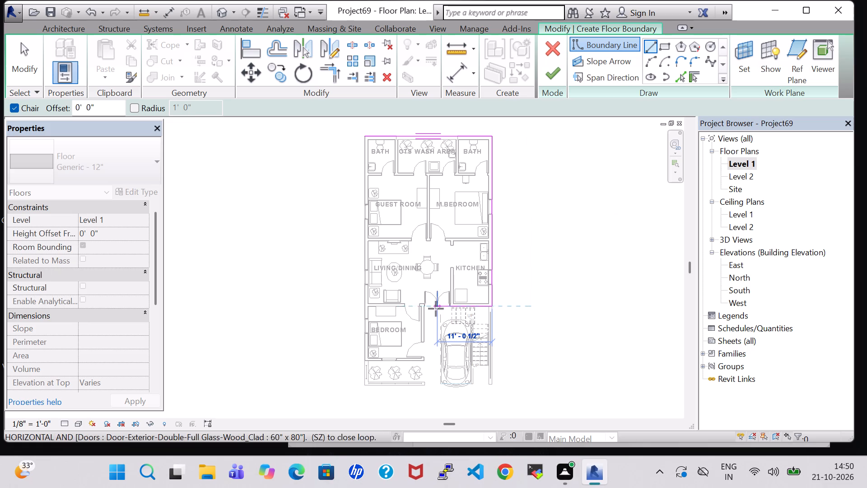
{"action": "scroll", "coordinate": [425, 309], "scroll_direction": "up", "scroll_amount": 9}
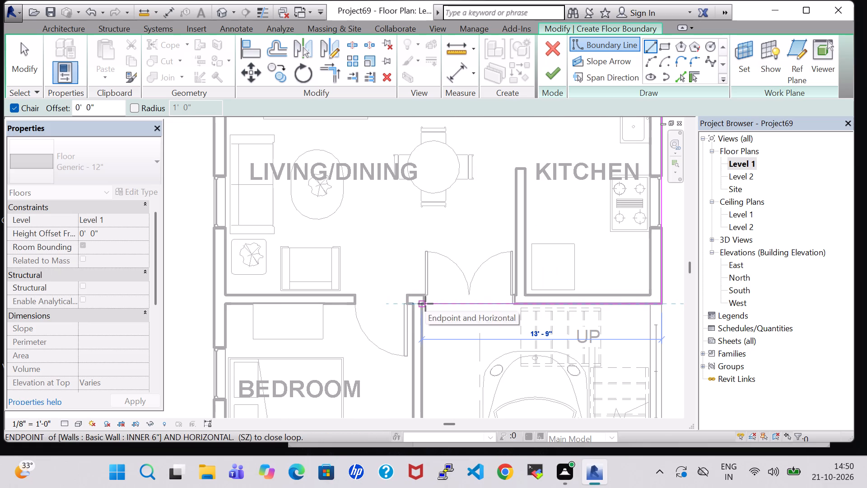
{"action": "left_click", "coordinate": [424, 304]}
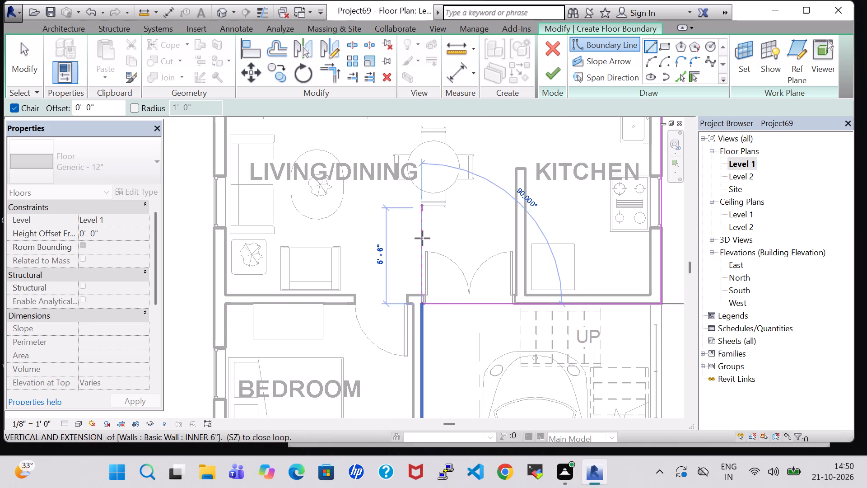
Continue the floor boundary around the front bedroom and along the living-side outer wall to the starting corner, and finish the floor.
{"action": "middle_click_drag", "start_coordinate": [417, 367], "coordinate": [416, 267]}
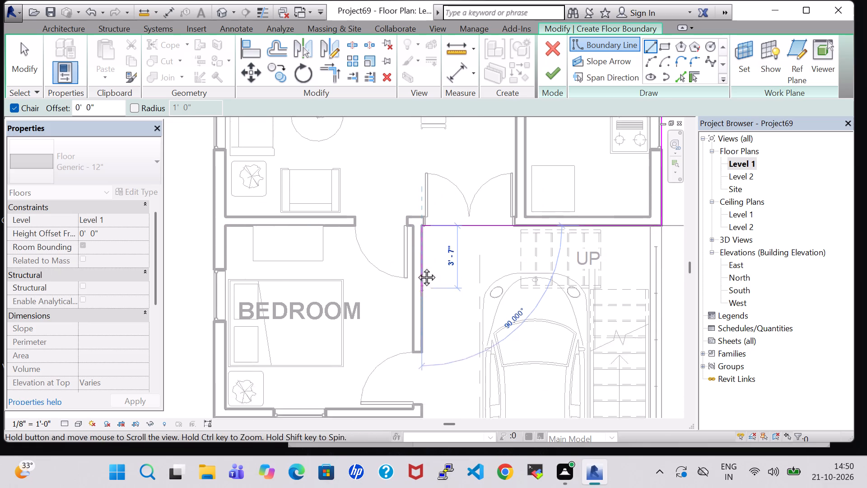
{"action": "middle_click_drag", "start_coordinate": [416, 267], "coordinate": [413, 216]}
{"action": "scroll", "coordinate": [413, 230], "scroll_direction": "up", "scroll_amount": 1}
{"action": "left_click", "coordinate": [420, 368]}
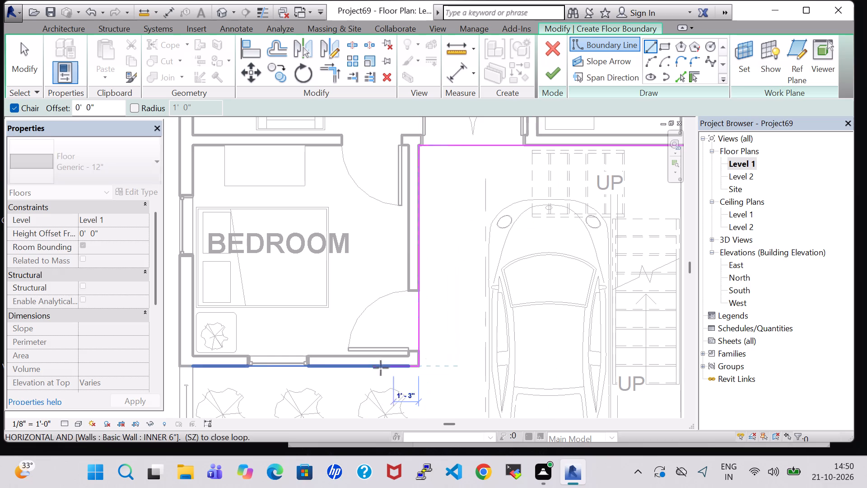
{"action": "left_click", "coordinate": [181, 366]}
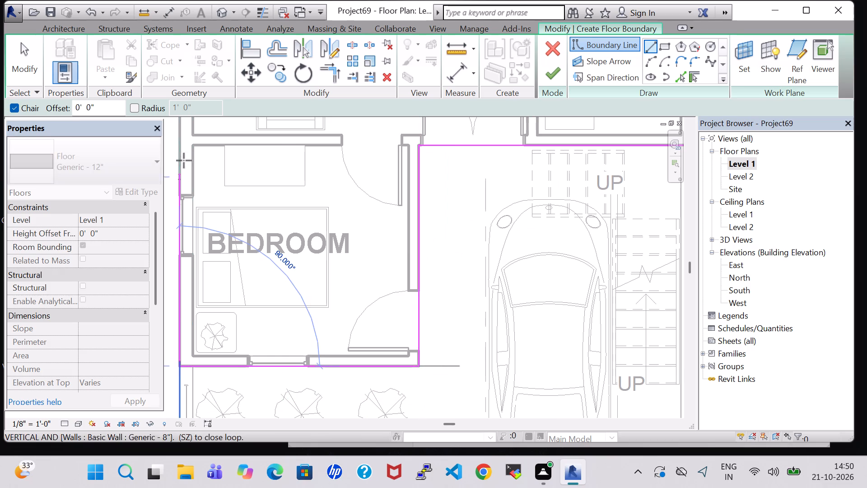
{"action": "middle_click_drag", "start_coordinate": [183, 139], "coordinate": [263, 358]}
{"action": "scroll", "coordinate": [183, 139], "scroll_direction": "up", "scroll_amount": 1}
{"action": "middle_click_drag", "start_coordinate": [258, 142], "coordinate": [258, 163]}
{"action": "scroll", "coordinate": [258, 143], "scroll_direction": "up", "scroll_amount": 1}
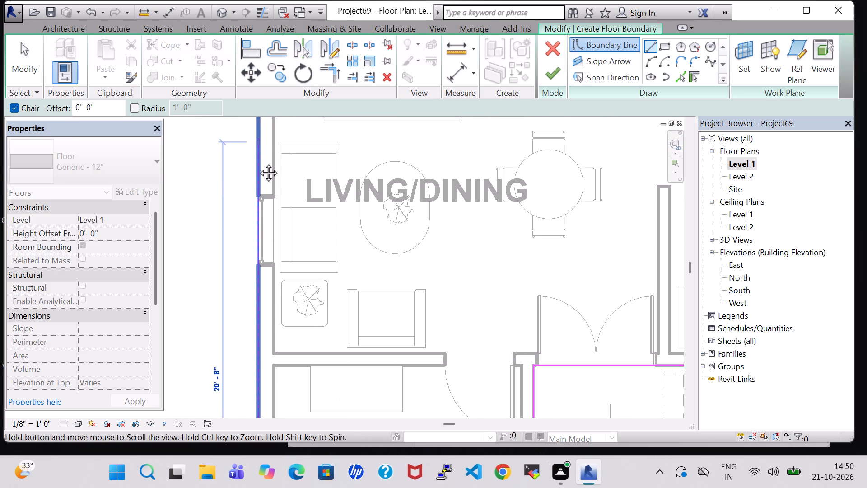
{"action": "middle_click_drag", "start_coordinate": [258, 163], "coordinate": [261, 396]}
{"action": "middle_click_drag", "start_coordinate": [266, 161], "coordinate": [275, 438]}
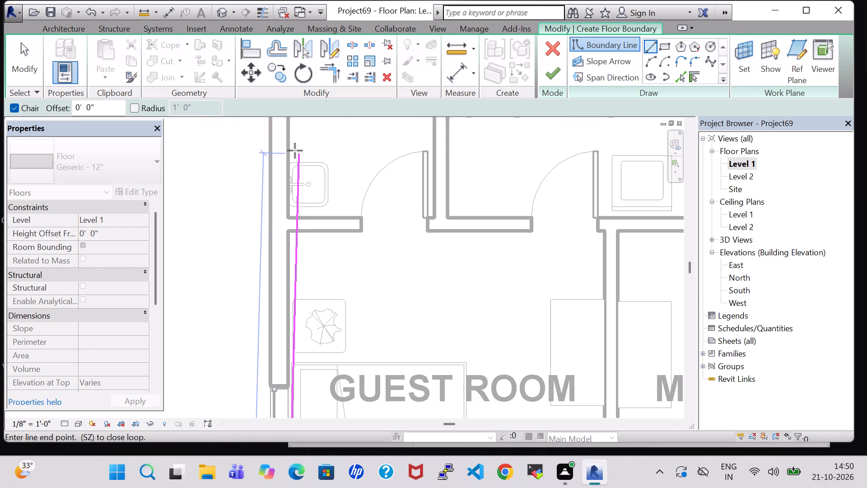
{"action": "middle_click_drag", "start_coordinate": [268, 138], "coordinate": [273, 429]}
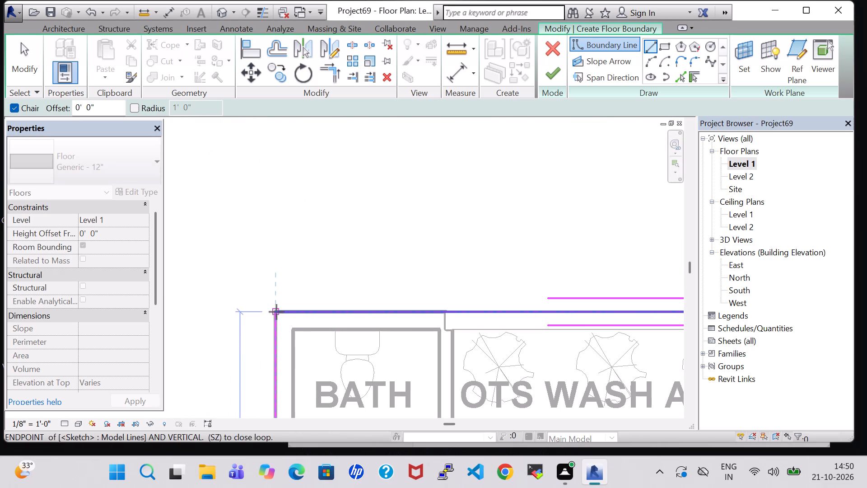
{"action": "left_click", "coordinate": [276, 312]}
{"action": "left_click", "coordinate": [558, 84]}
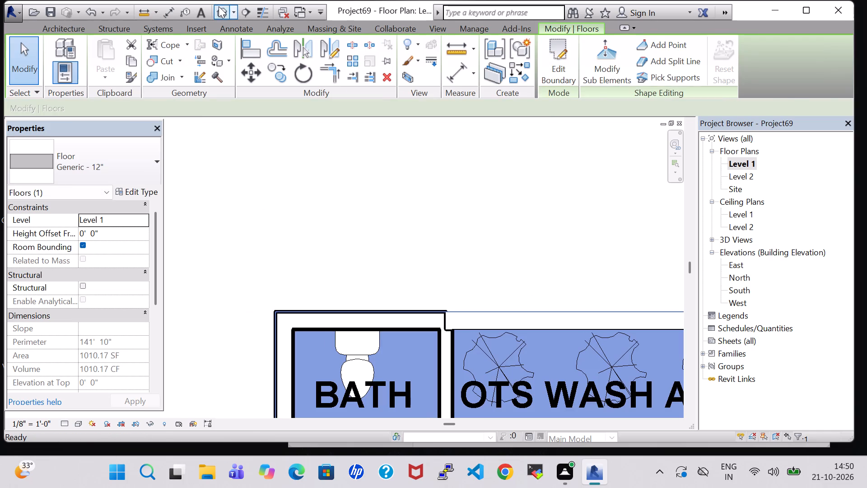
Examine the new floor throughout the house in the 3D view and the OTS wash area in the Level 1 plan.
{"action": "left_click", "coordinate": [219, 6]}
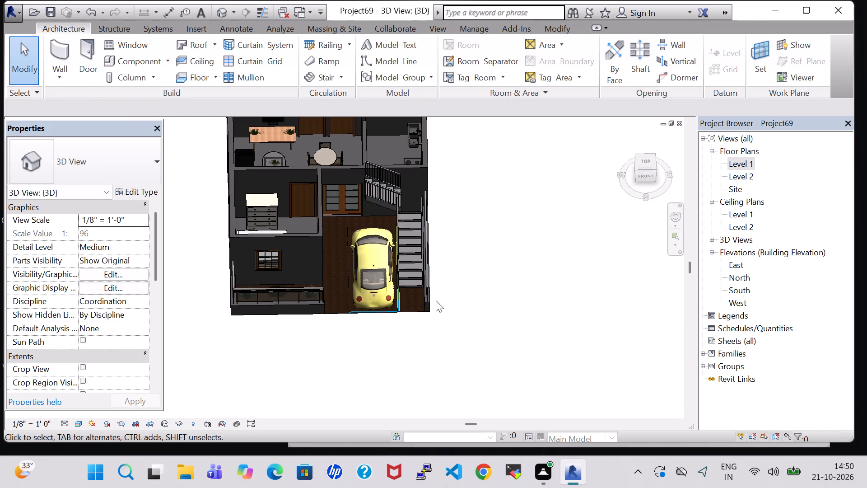
{"action": "middle_click_drag", "start_coordinate": [408, 318], "coordinate": [401, 284]}
{"action": "scroll", "coordinate": [408, 318], "scroll_direction": "up", "scroll_amount": 1}
{"action": "middle_click_drag", "start_coordinate": [400, 281], "coordinate": [399, 271], "text": "shift"}
{"action": "middle_click_drag", "start_coordinate": [403, 258], "coordinate": [416, 310], "text": "shift"}
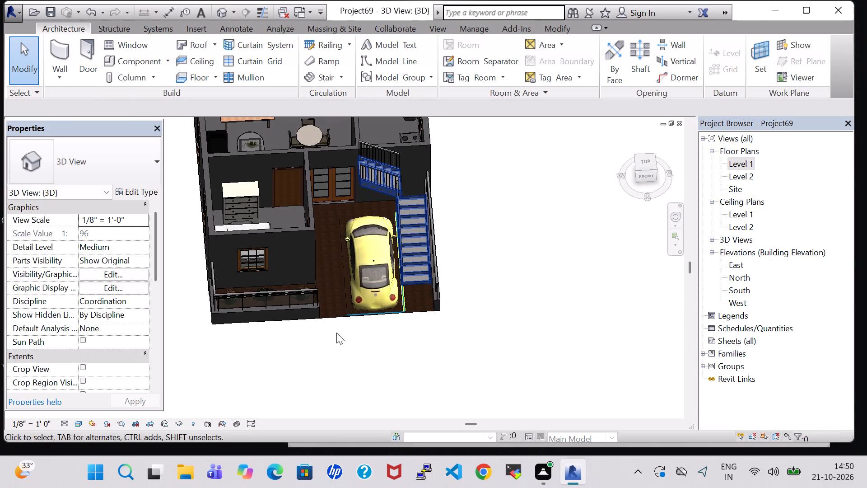
{"action": "middle_click_drag", "start_coordinate": [523, 168], "coordinate": [465, 248], "text": "shift"}
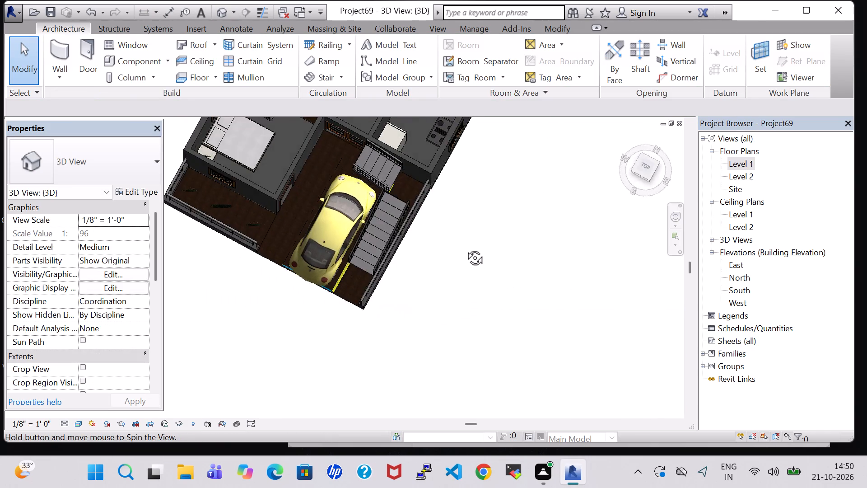
{"action": "middle_click_drag", "start_coordinate": [465, 248], "coordinate": [482, 226], "text": "shift"}
{"action": "middle_click_drag", "start_coordinate": [488, 220], "coordinate": [499, 165], "text": "shift"}
{"action": "middle_click_drag", "start_coordinate": [500, 147], "coordinate": [539, 300]}
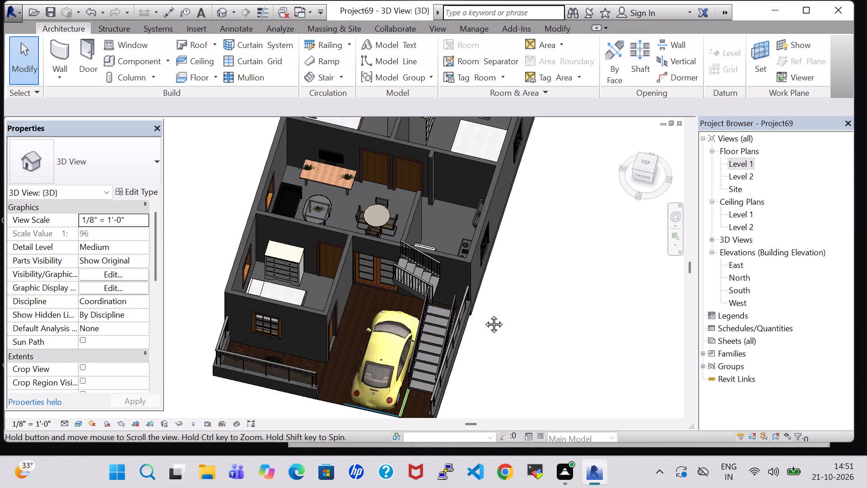
{"action": "middle_click_drag", "start_coordinate": [569, 237], "coordinate": [586, 310]}
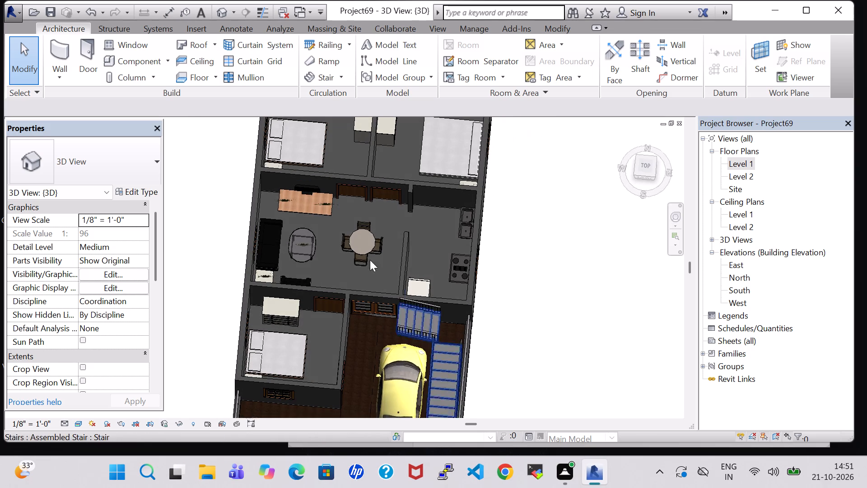
{"action": "middle_click_drag", "start_coordinate": [529, 228], "coordinate": [537, 259], "text": "shift"}
{"action": "middle_click_drag", "start_coordinate": [529, 224], "coordinate": [541, 315]}
{"action": "scroll", "coordinate": [540, 297], "scroll_direction": "up", "scroll_amount": 1}
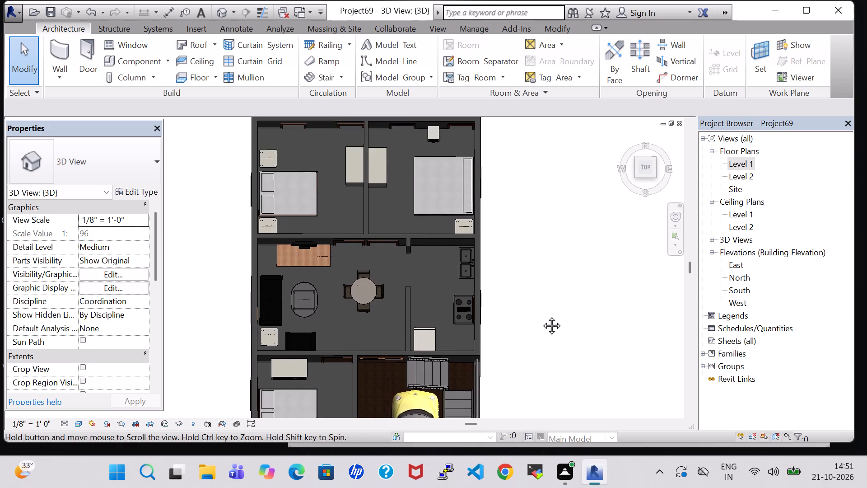
{"action": "middle_click_drag", "start_coordinate": [541, 315], "coordinate": [541, 318]}
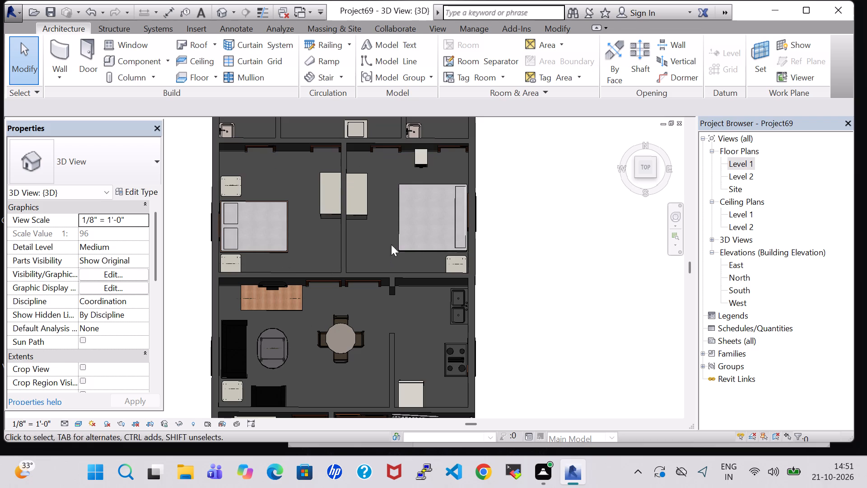
{"action": "middle_click_drag", "start_coordinate": [547, 157], "coordinate": [541, 211]}
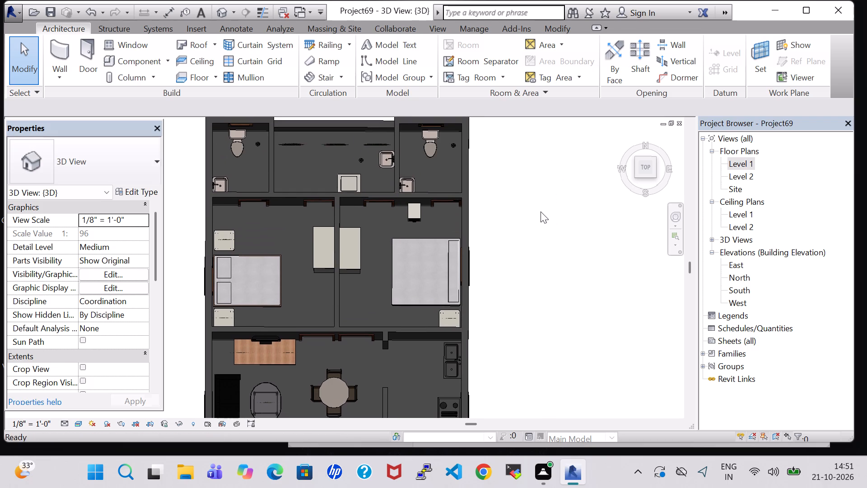
{"action": "left_click", "coordinate": [340, 177]}
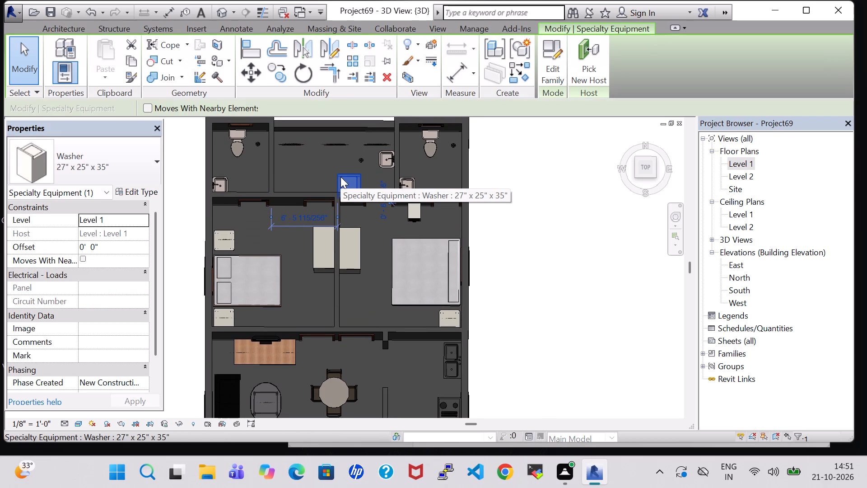
{"action": "left_click", "coordinate": [501, 215]}
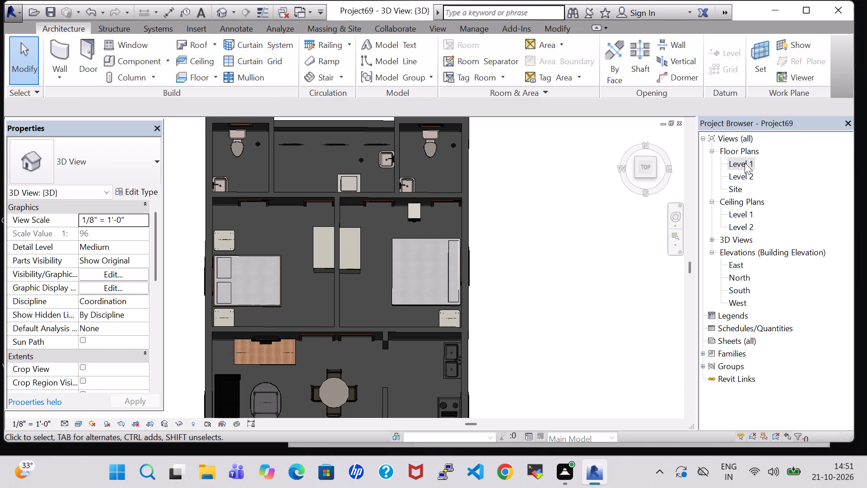
{"action": "double_click", "coordinate": [745, 163]}
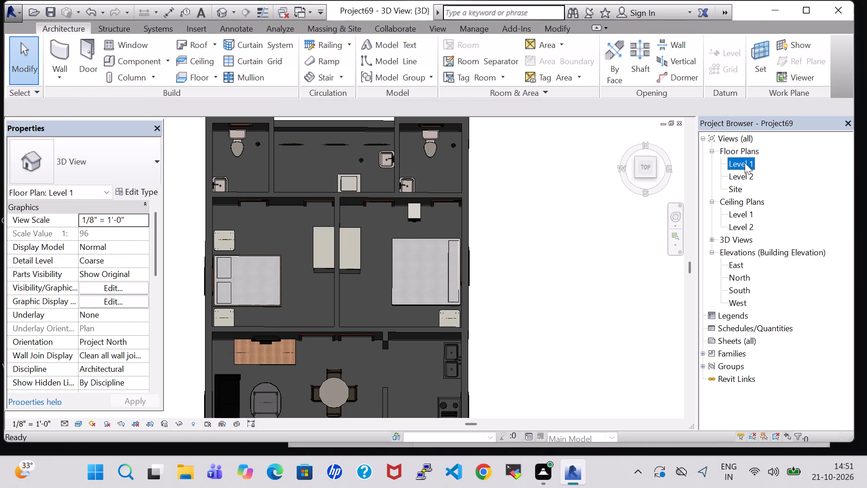
{"action": "scroll", "coordinate": [534, 182], "scroll_direction": "down", "scroll_amount": 10}
{"action": "middle_click_drag", "start_coordinate": [524, 193], "coordinate": [428, 164]}
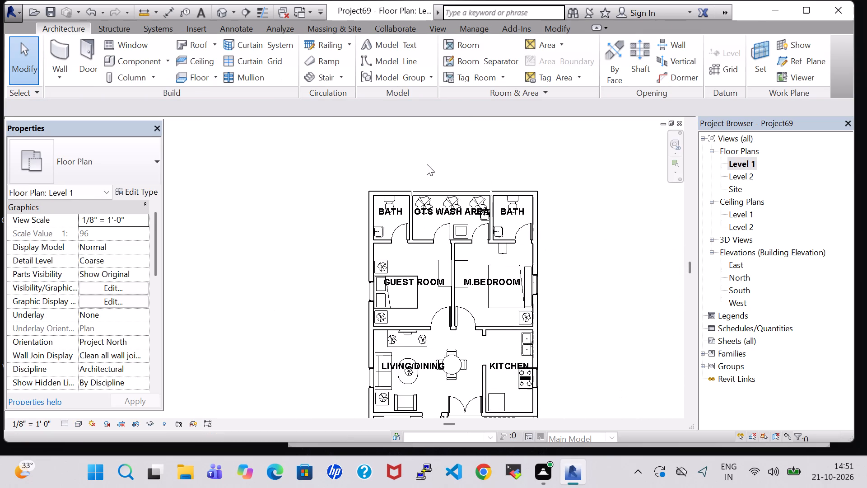
{"action": "left_click", "coordinate": [445, 189]}
{"action": "left_click", "coordinate": [636, 216]}
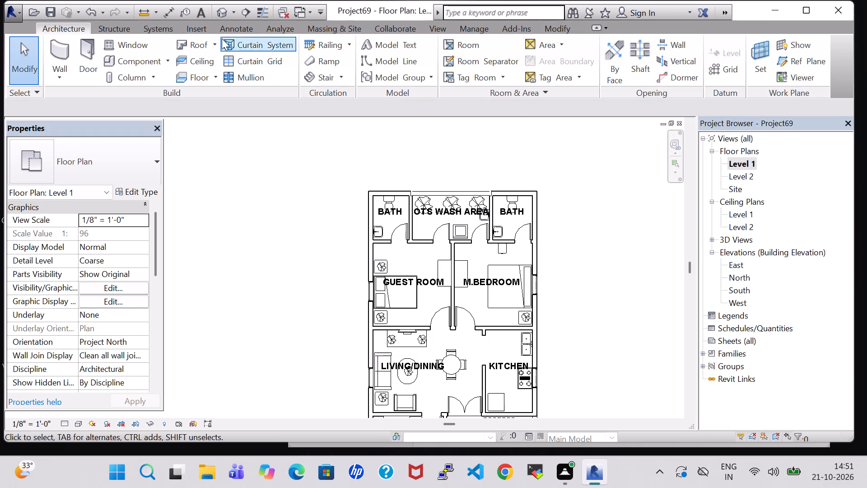
In the front 3D view, duplicate the low front planter wall's Generic - 8" type under the name Generic - 2'.
{"action": "left_click", "coordinate": [223, 13]}
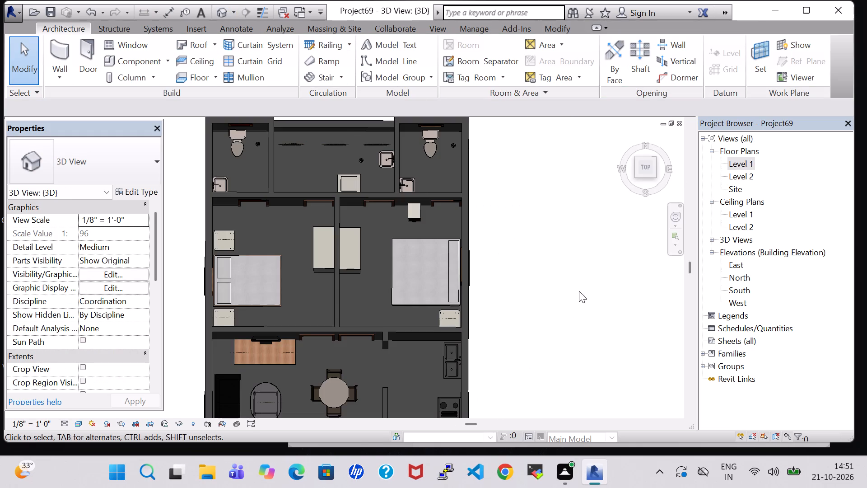
{"action": "left_click", "coordinate": [642, 196]}
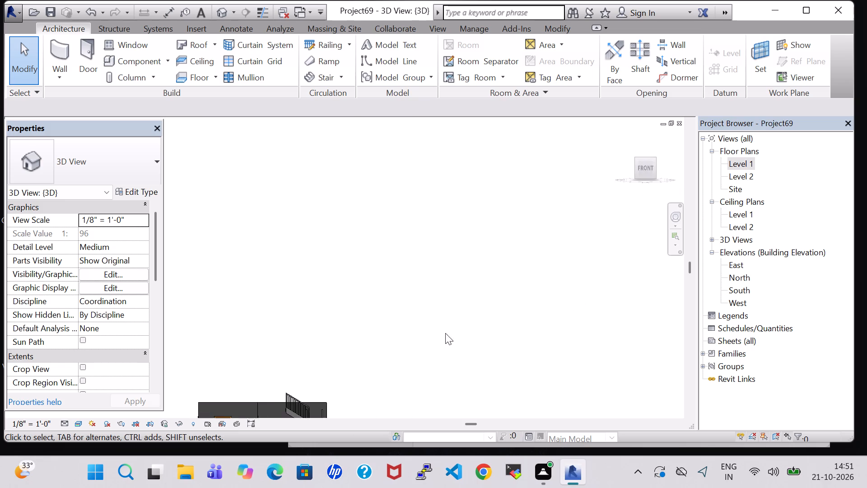
{"action": "scroll", "coordinate": [326, 356], "scroll_direction": "up", "scroll_amount": 7}
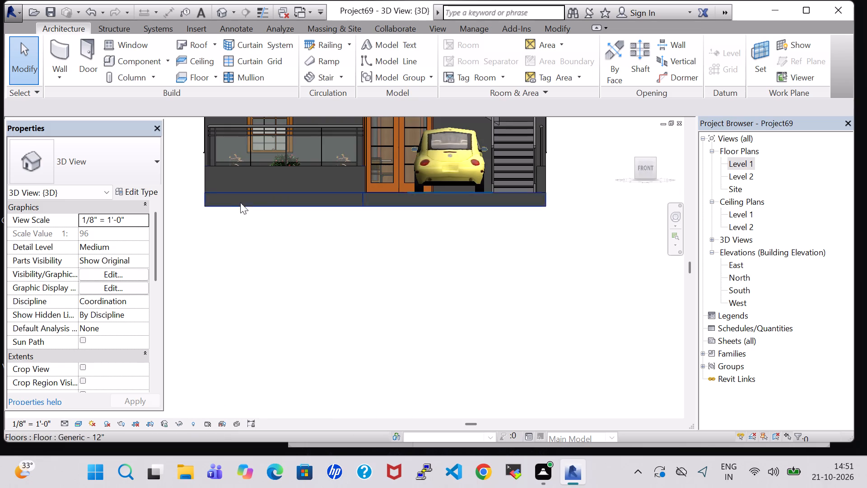
{"action": "left_click", "coordinate": [204, 181]}
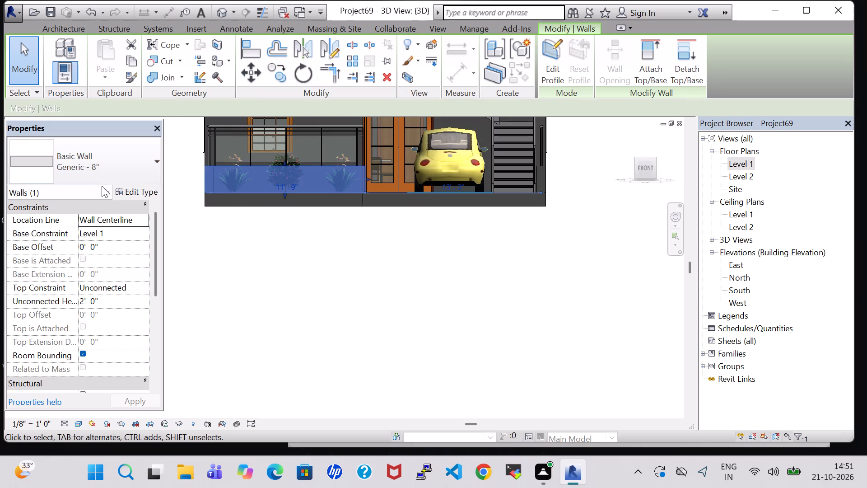
{"action": "left_click", "coordinate": [130, 188]}
{"action": "left_click", "coordinate": [519, 104]}
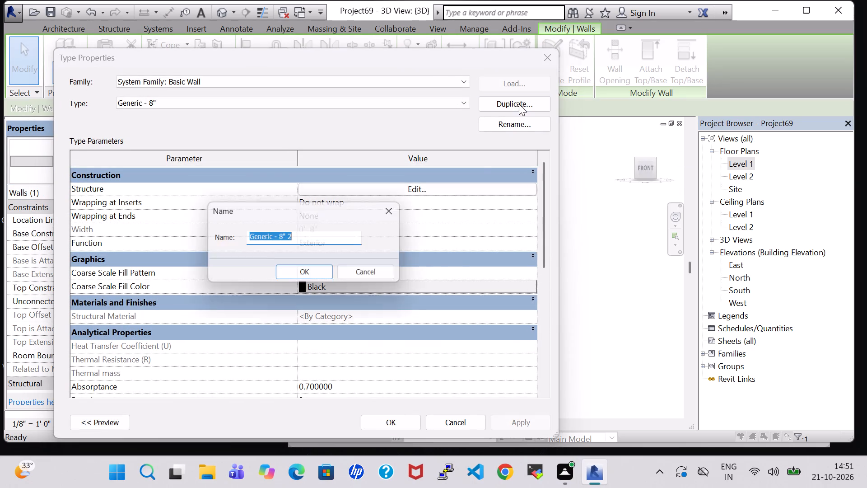
{"action": "left_click", "coordinate": [297, 234]}
{"action": "key", "text": "BackSpace"}
{"action": "key", "text": "BackSpace"}
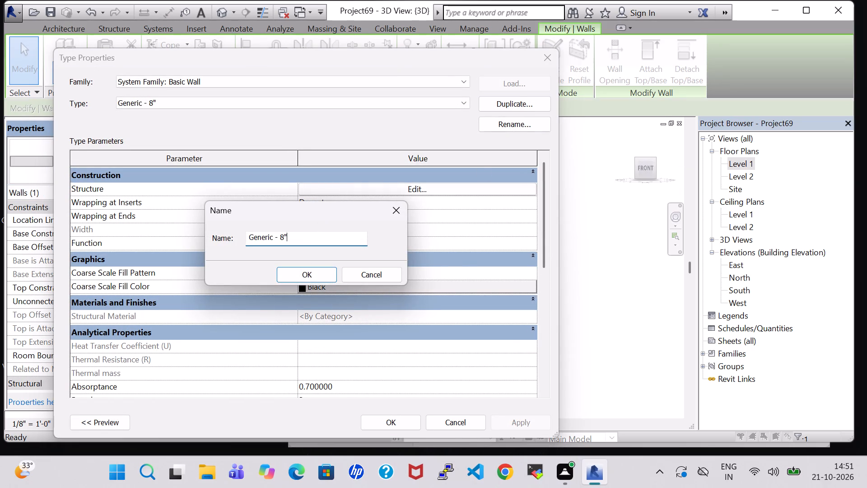
{"action": "key", "text": "BackSpace"}
{"action": "key", "text": "BackSpace"}
{"action": "key", "text": "2"}
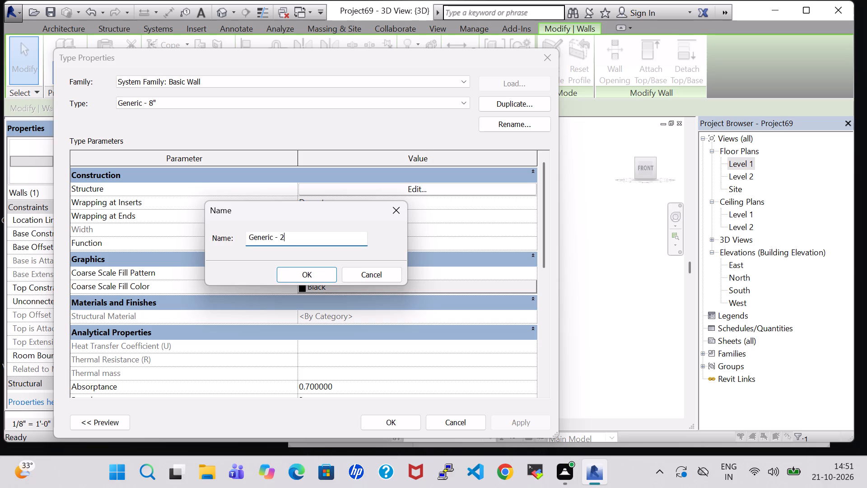
{"action": "key", "text": "apostrophe"}
{"action": "left_click", "coordinate": [313, 279]}
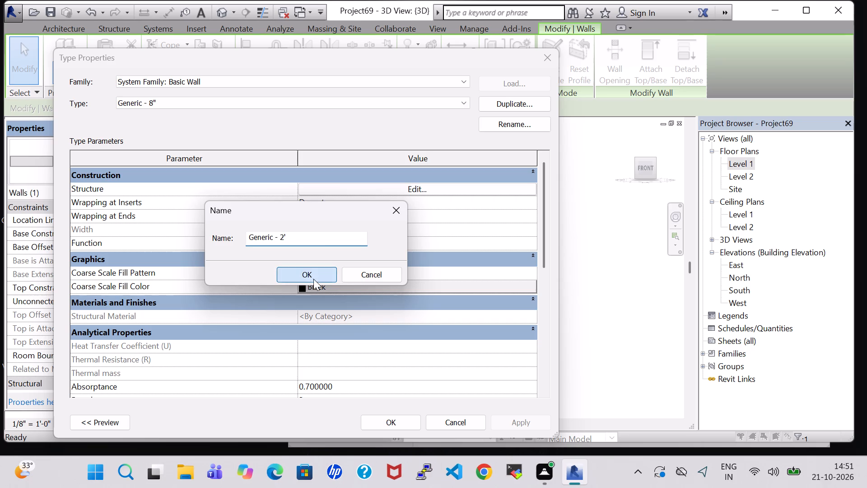
Set the structure layer material of the Generic - 2' wall type to Birch.
{"action": "left_click", "coordinate": [421, 193]}
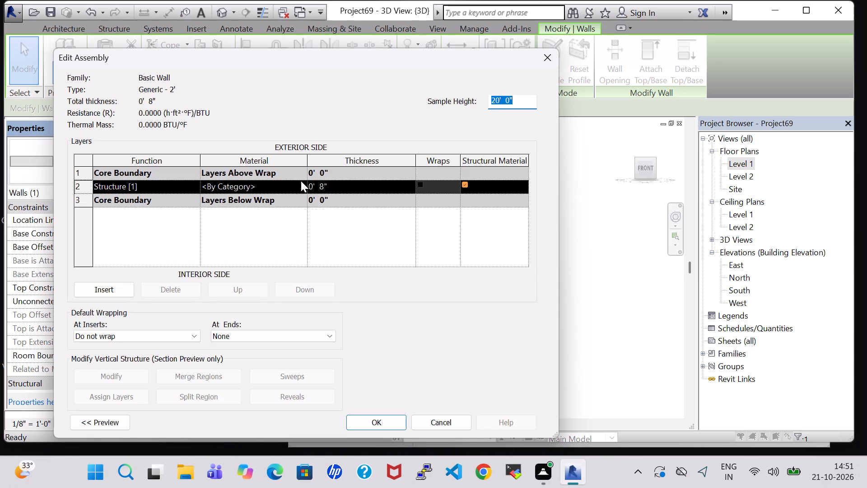
{"action": "left_click", "coordinate": [301, 181]}
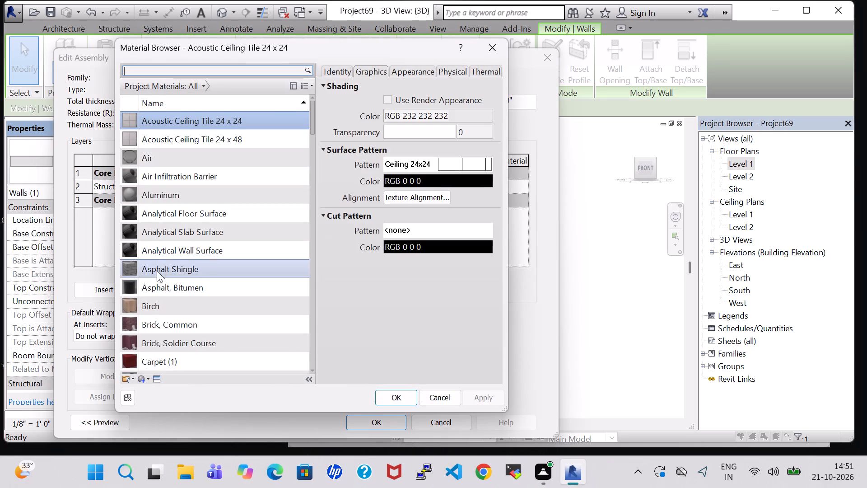
{"action": "left_click", "coordinate": [162, 302]}
{"action": "left_click", "coordinate": [397, 396]}
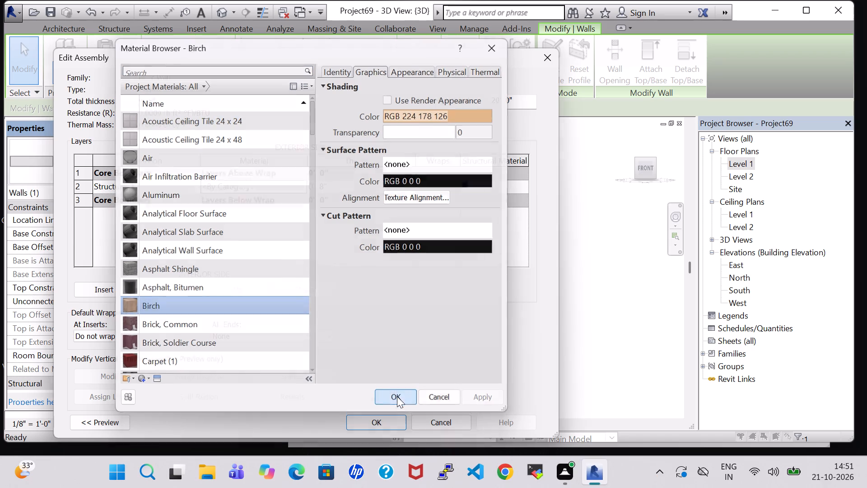
{"action": "left_click", "coordinate": [387, 417]}
{"action": "left_click", "coordinate": [387, 418]}
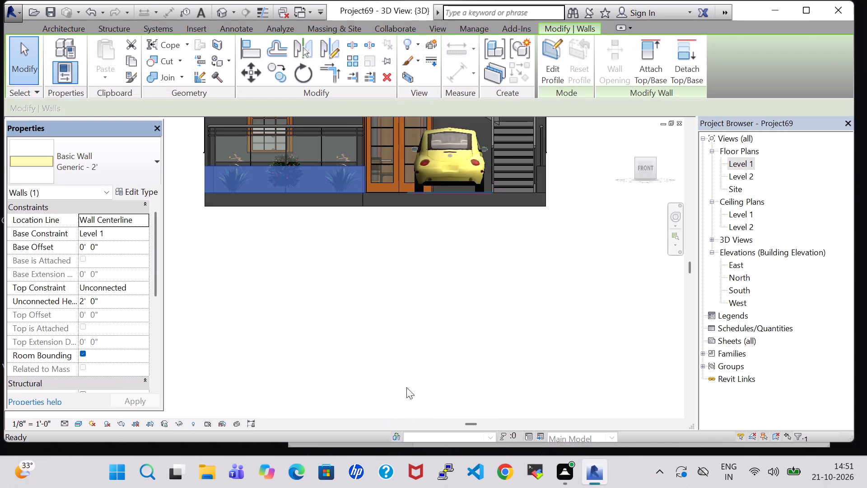
{"action": "left_click", "coordinate": [431, 329]}
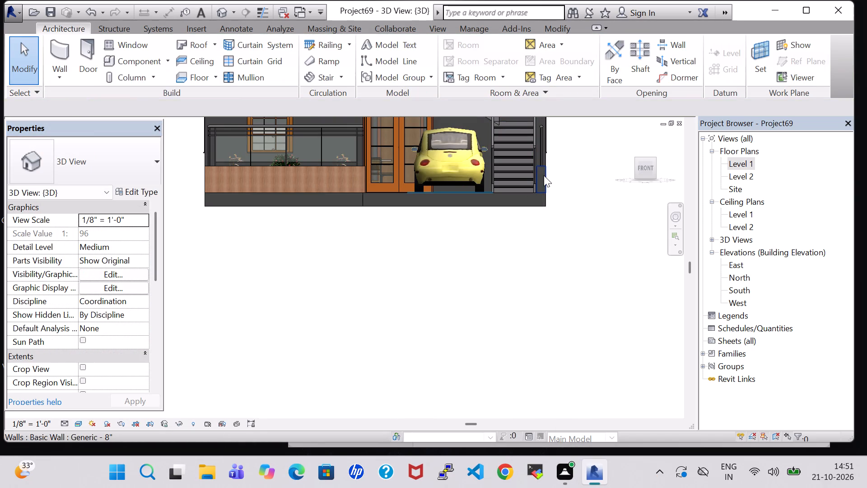
Change the low wall beside the staircase to the Generic - 2' wall type.
{"action": "left_click", "coordinate": [544, 175]}
{"action": "left_click", "coordinate": [126, 156]}
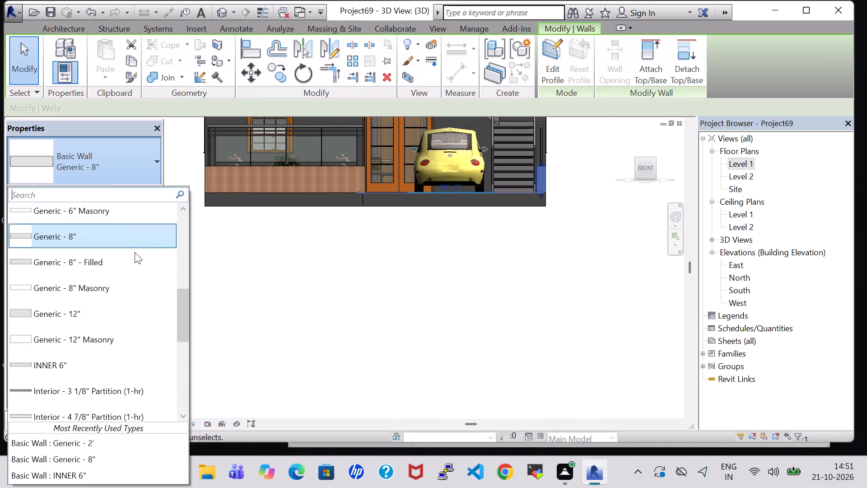
{"action": "left_click", "coordinate": [82, 441]}
{"action": "left_click", "coordinate": [466, 333]}
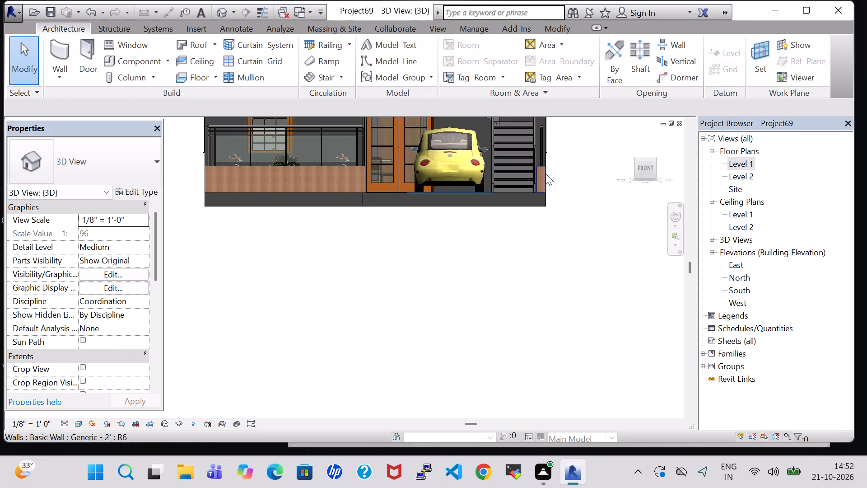
Set the structure layer material of the front bedroom wall's INNER 6" type to Brick, Common.
{"action": "middle_click_drag", "start_coordinate": [484, 240], "coordinate": [436, 302], "text": "shift"}
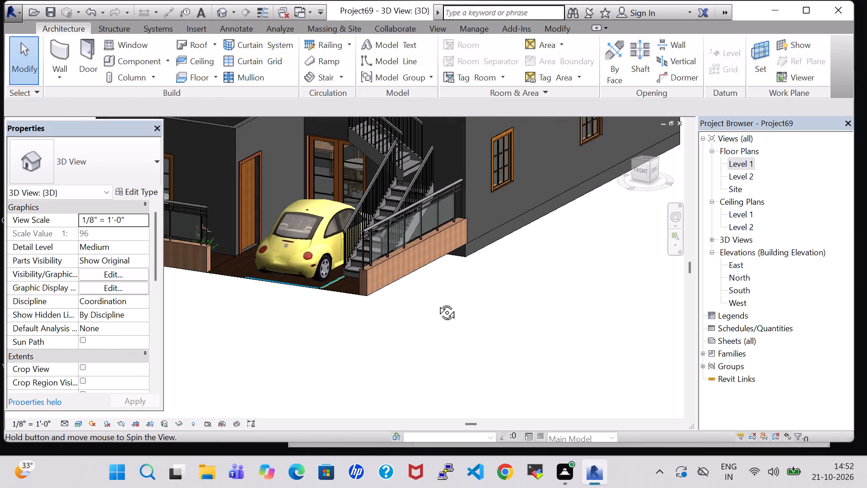
{"action": "middle_click_drag", "start_coordinate": [440, 300], "coordinate": [578, 322]}
{"action": "scroll", "coordinate": [445, 300], "scroll_direction": "up", "scroll_amount": 1}
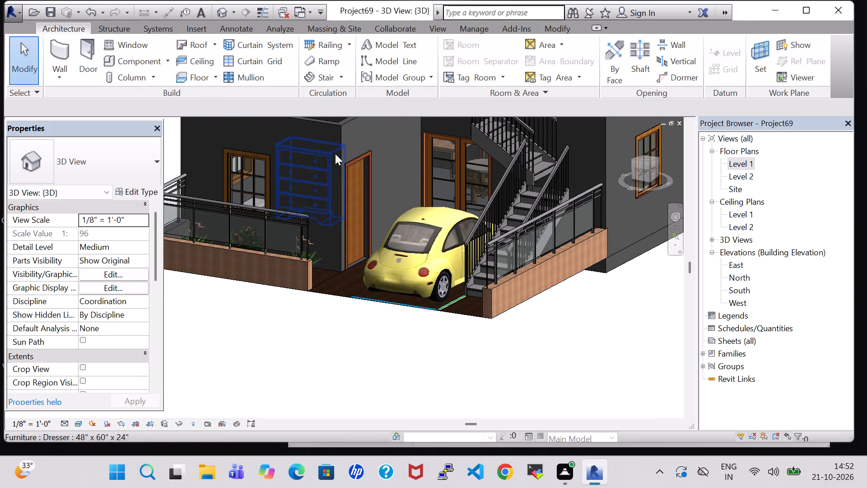
{"action": "left_click", "coordinate": [328, 128]}
{"action": "left_click", "coordinate": [141, 190]}
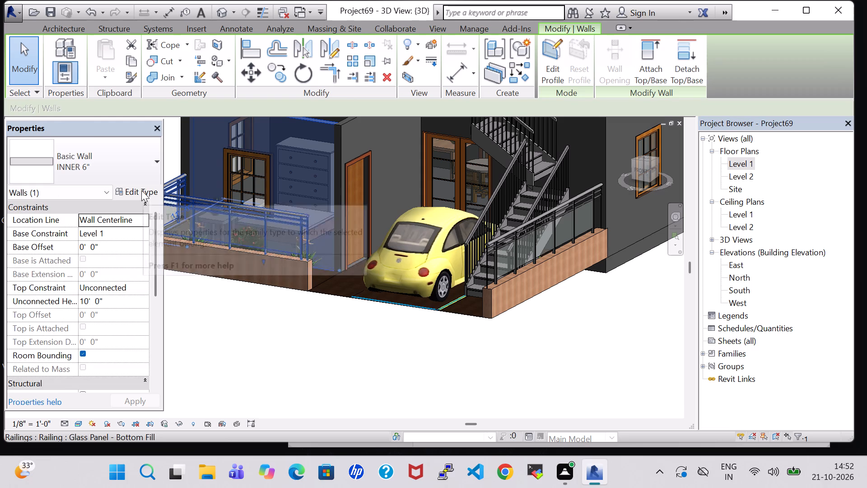
{"action": "left_click", "coordinate": [416, 186]}
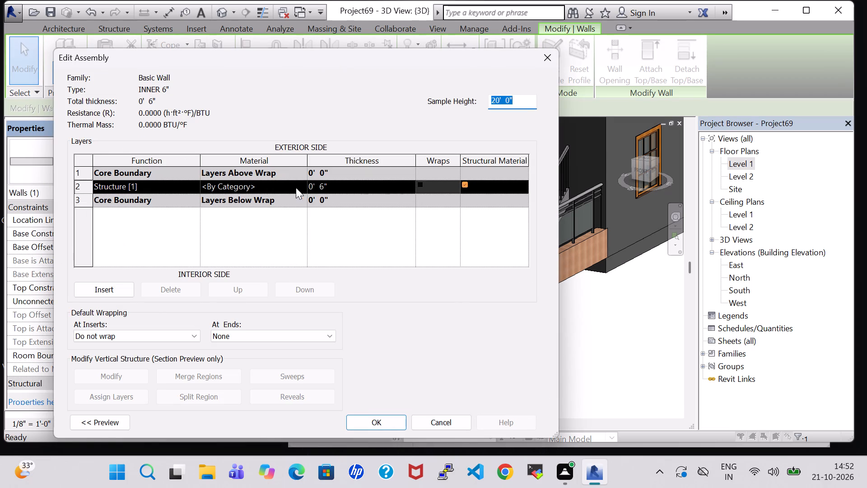
{"action": "left_click", "coordinate": [303, 184]}
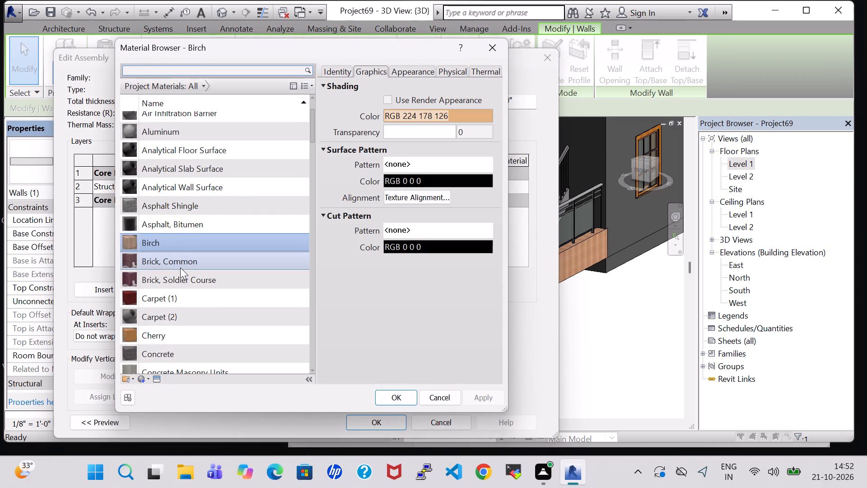
{"action": "left_click", "coordinate": [180, 267]}
{"action": "left_click", "coordinate": [401, 399]}
{"action": "left_click", "coordinate": [382, 419]}
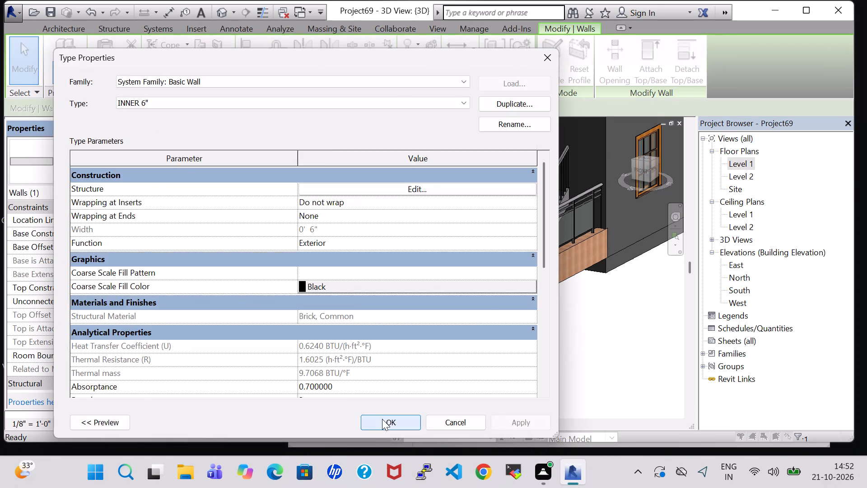
{"action": "left_click", "coordinate": [382, 419]}
{"action": "left_click", "coordinate": [431, 368]}
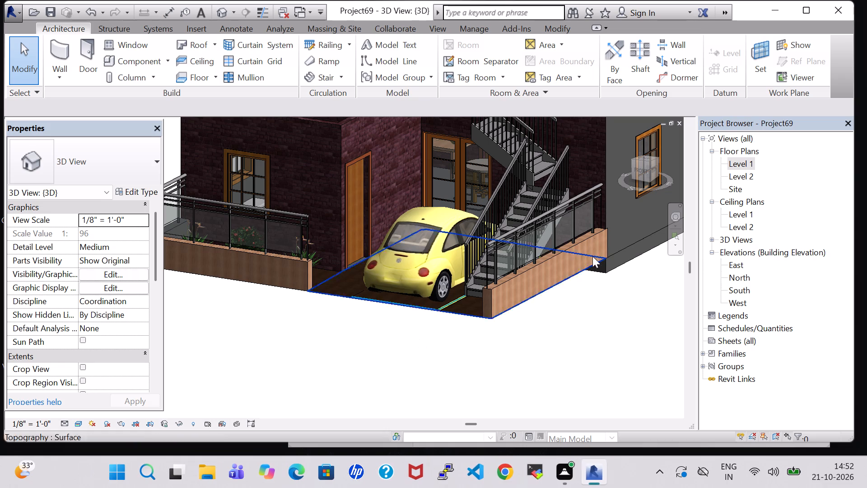
Set the structure layer material of the outer side wall's Generic - 8" type to Brick, Common.
{"action": "left_click", "coordinate": [607, 141]}
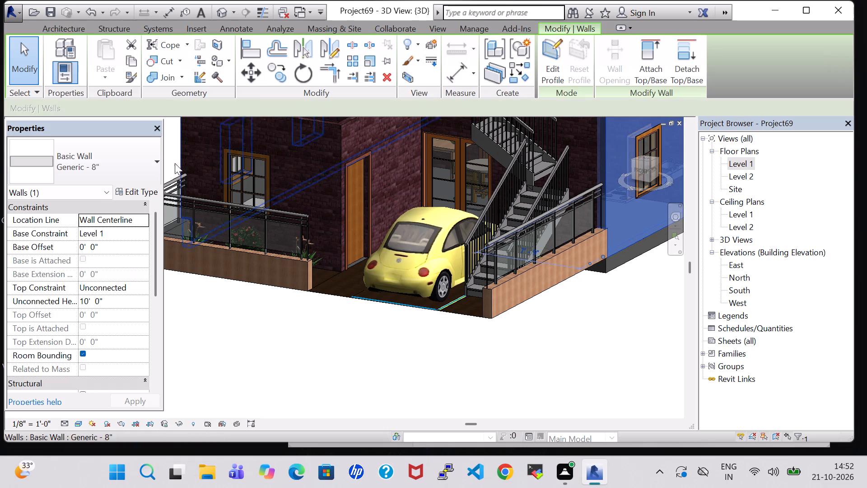
{"action": "left_click", "coordinate": [127, 187]}
{"action": "left_click", "coordinate": [413, 189]}
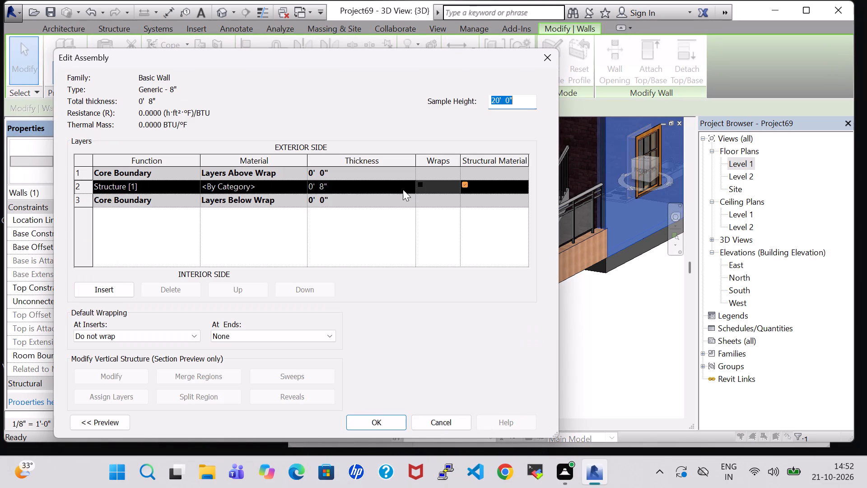
{"action": "left_click", "coordinate": [299, 183]}
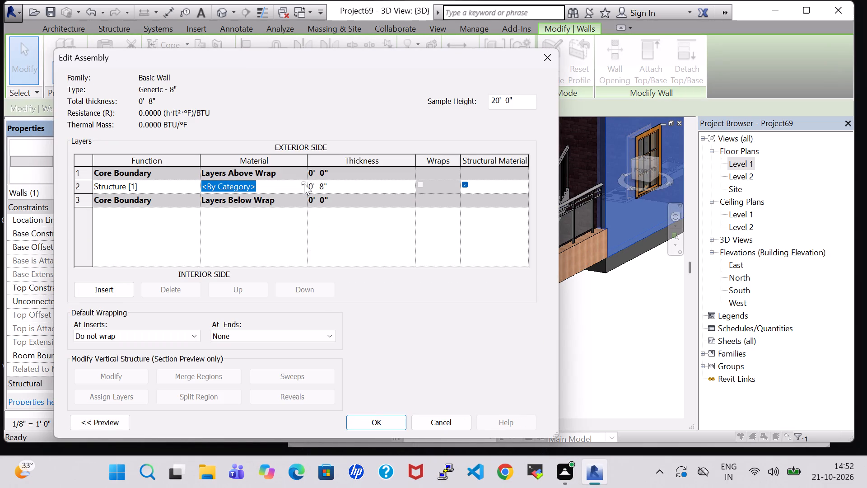
{"action": "left_click", "coordinate": [304, 183]}
{"action": "left_click", "coordinate": [199, 258]}
{"action": "left_click", "coordinate": [199, 242]}
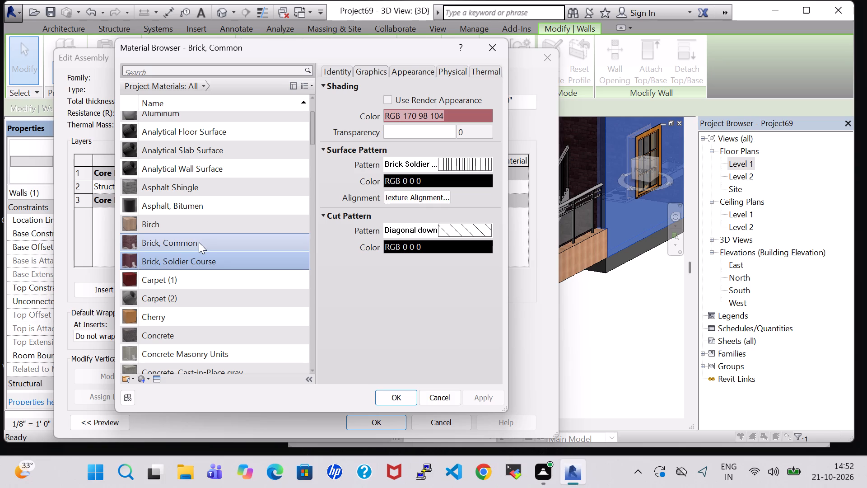
{"action": "left_click", "coordinate": [401, 399]}
{"action": "left_click", "coordinate": [387, 421]}
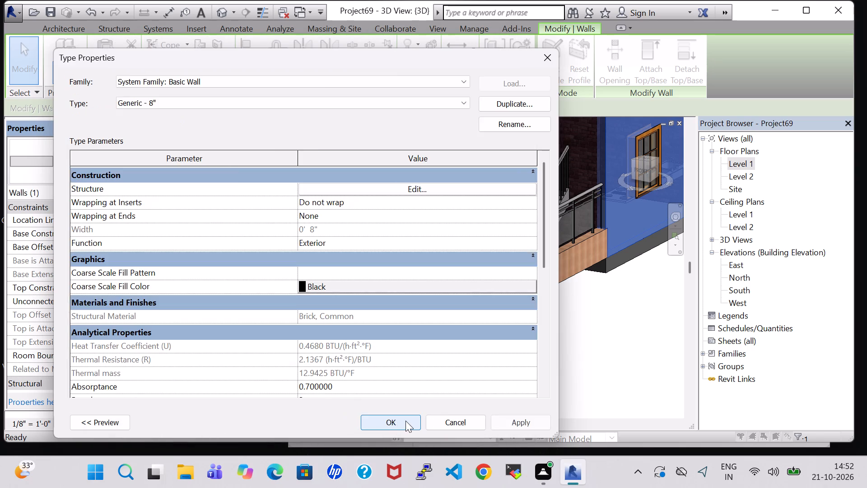
{"action": "left_click", "coordinate": [406, 421]}
{"action": "left_click", "coordinate": [498, 396]}
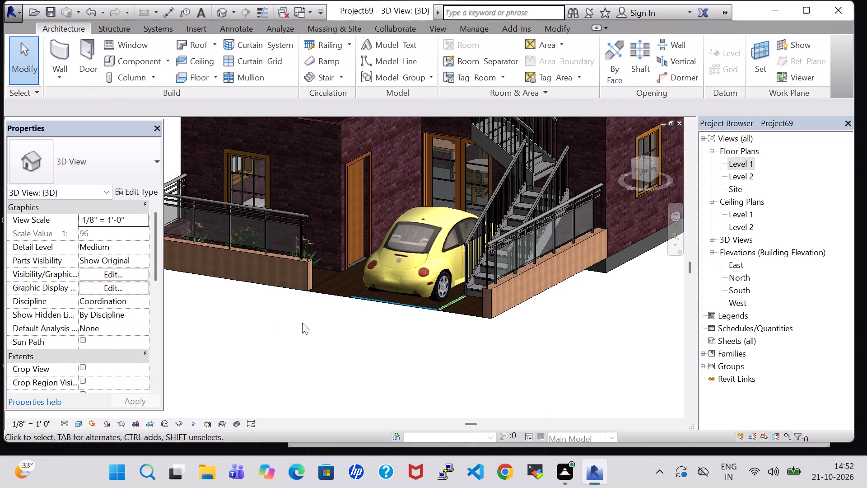
On the Level 1 plan, start a non-sloping Generic - 12" footprint roof based at Level 2, tracing the rear and kitchen-side outer walls.
{"action": "middle_click_drag", "start_coordinate": [302, 323], "coordinate": [347, 327], "text": "shift"}
{"action": "scroll", "coordinate": [360, 309], "scroll_direction": "down", "scroll_amount": 5}
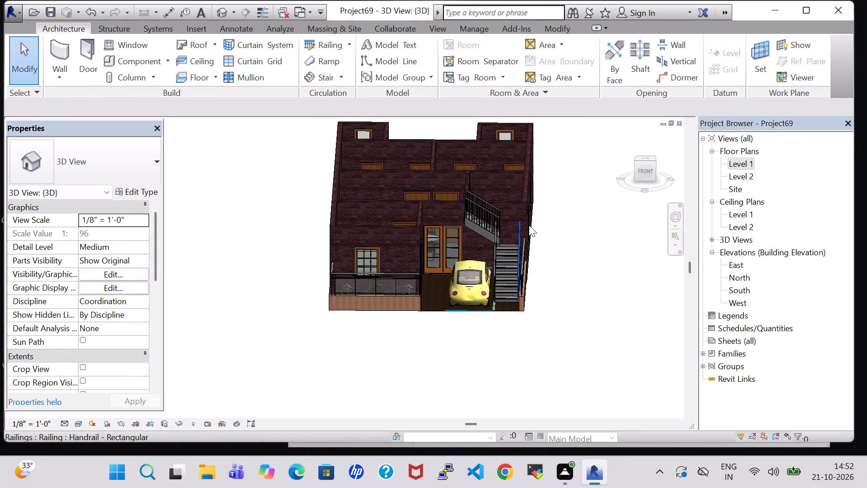
{"action": "middle_click_drag", "start_coordinate": [555, 182], "coordinate": [546, 266]}
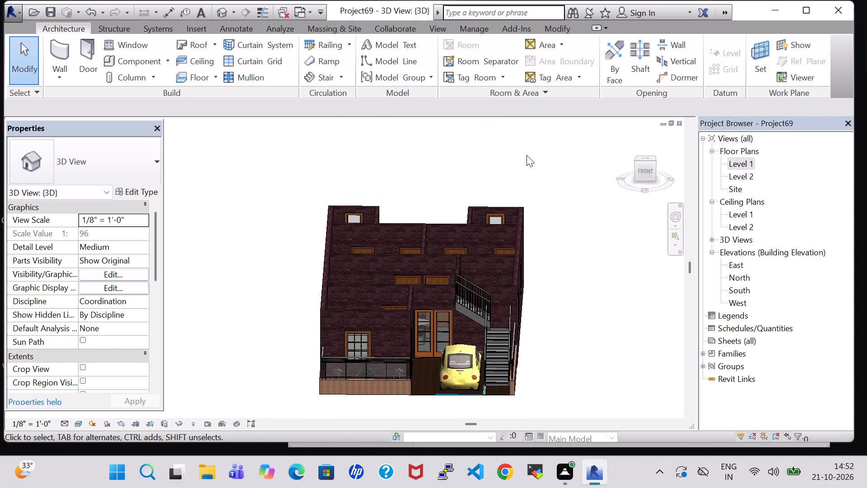
{"action": "middle_click_drag", "start_coordinate": [527, 155], "coordinate": [530, 276], "text": "shift"}
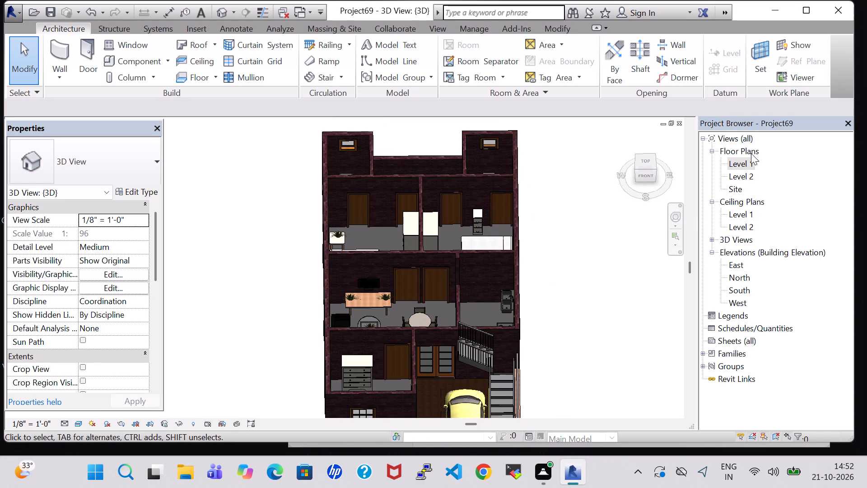
{"action": "double_click", "coordinate": [746, 163]}
{"action": "scroll", "coordinate": [444, 202], "scroll_direction": "down", "scroll_amount": 1}
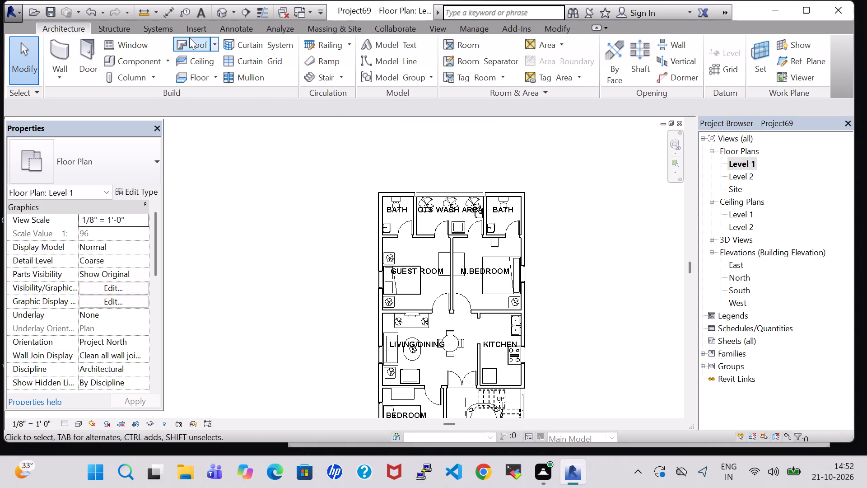
{"action": "left_click", "coordinate": [190, 42]}
{"action": "left_click", "coordinate": [413, 258]}
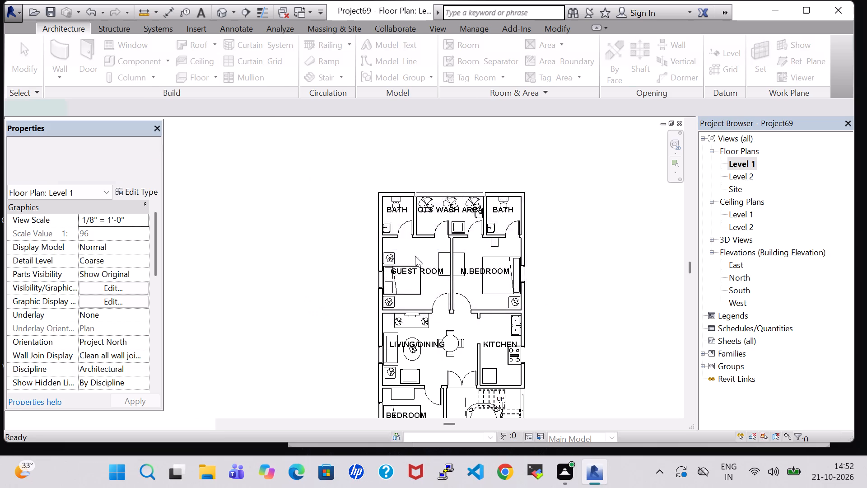
{"action": "left_click", "coordinate": [653, 44]}
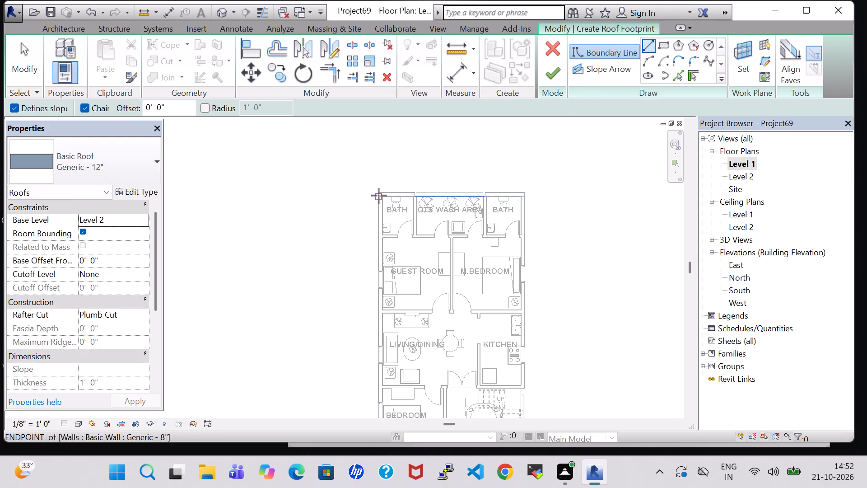
{"action": "left_click", "coordinate": [14, 107]}
{"action": "scroll", "coordinate": [322, 180], "scroll_direction": "up", "scroll_amount": 6}
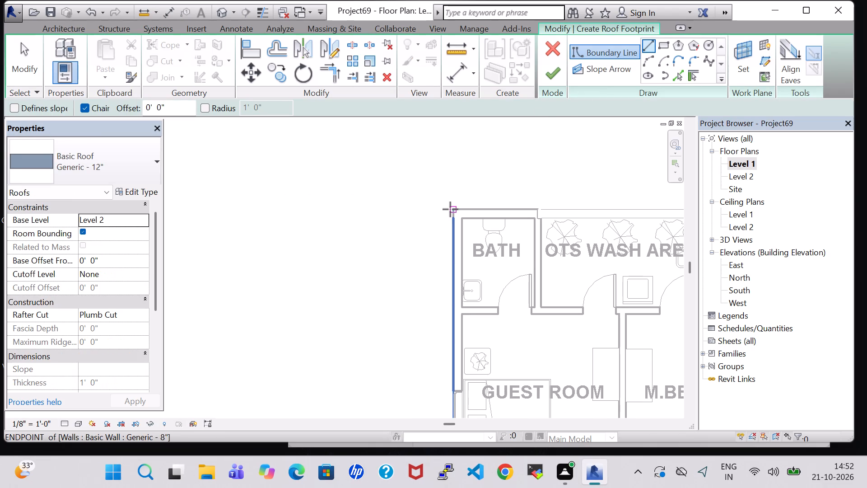
{"action": "left_click", "coordinate": [455, 210]}
{"action": "middle_click_drag", "start_coordinate": [569, 210], "coordinate": [380, 210]}
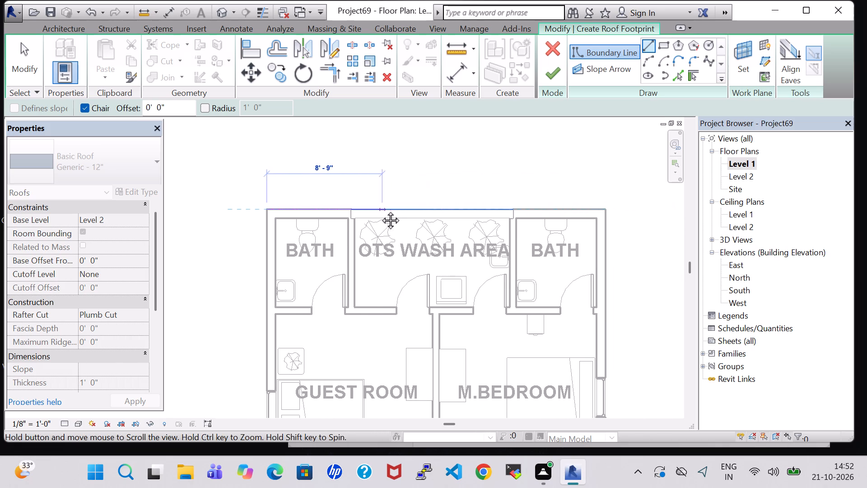
{"action": "middle_click_drag", "start_coordinate": [380, 210], "coordinate": [380, 210]}
{"action": "left_click", "coordinate": [604, 211]}
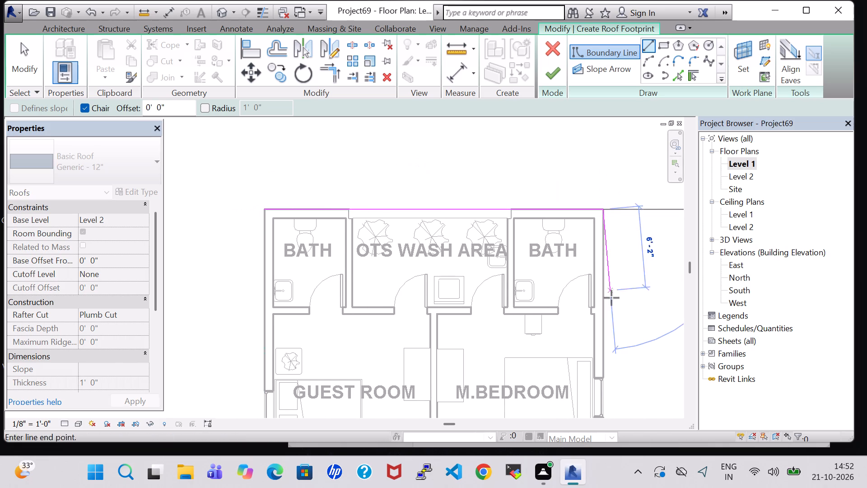
{"action": "middle_click_drag", "start_coordinate": [602, 328], "coordinate": [577, 187]}
{"action": "scroll", "coordinate": [577, 185], "scroll_direction": "up", "scroll_amount": 1}
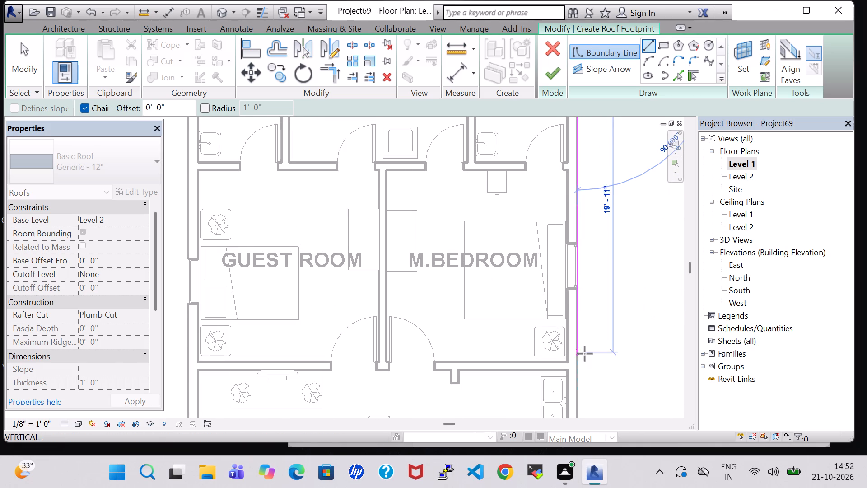
{"action": "middle_click_drag", "start_coordinate": [585, 354], "coordinate": [588, 121]}
{"action": "middle_click_drag", "start_coordinate": [590, 338], "coordinate": [583, 135]}
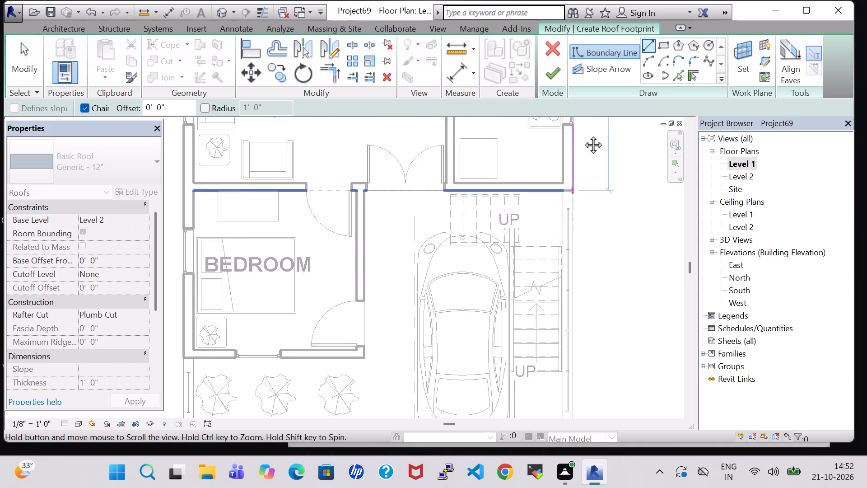
{"action": "middle_click_drag", "start_coordinate": [583, 135], "coordinate": [581, 126]}
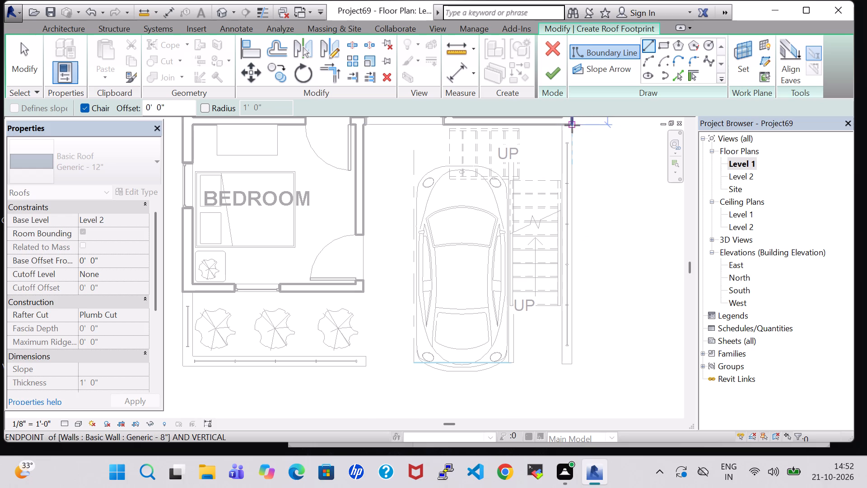
{"action": "left_click", "coordinate": [572, 125]}
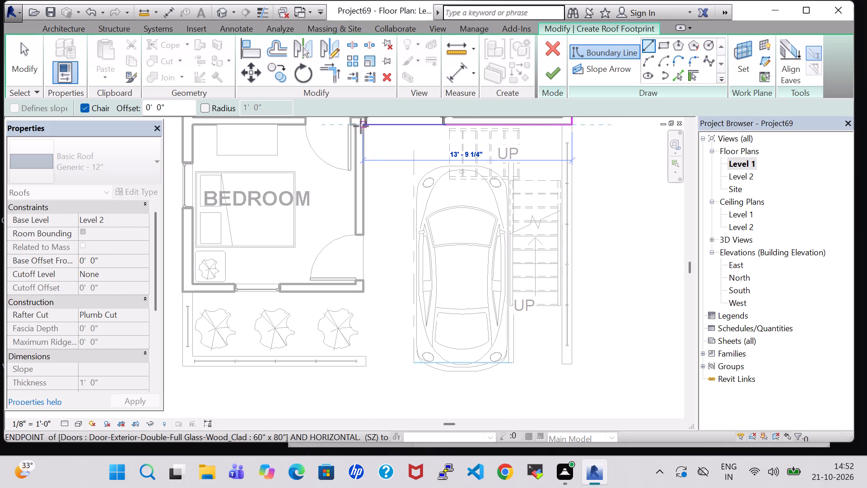
Close the roof boundary along the kitchen's front wall, around the front bedroom and back along the outer side wall to the rear corner.
{"action": "left_click", "coordinate": [365, 126]}
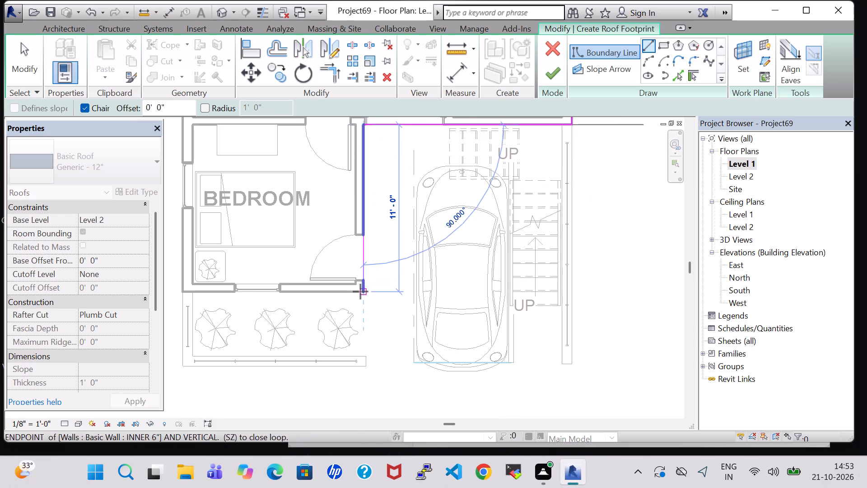
{"action": "left_click", "coordinate": [362, 291]}
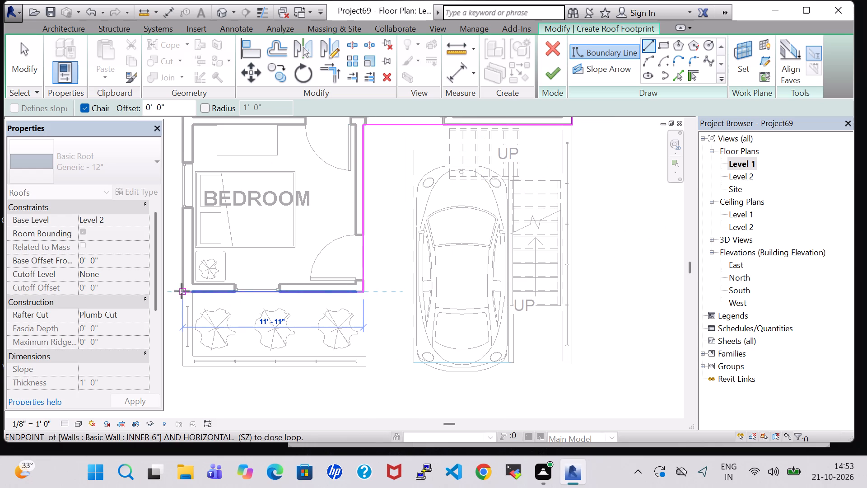
{"action": "left_click", "coordinate": [182, 291]}
{"action": "scroll", "coordinate": [180, 188], "scroll_direction": "up", "scroll_amount": 1}
{"action": "middle_click_drag", "start_coordinate": [180, 188], "coordinate": [224, 376]}
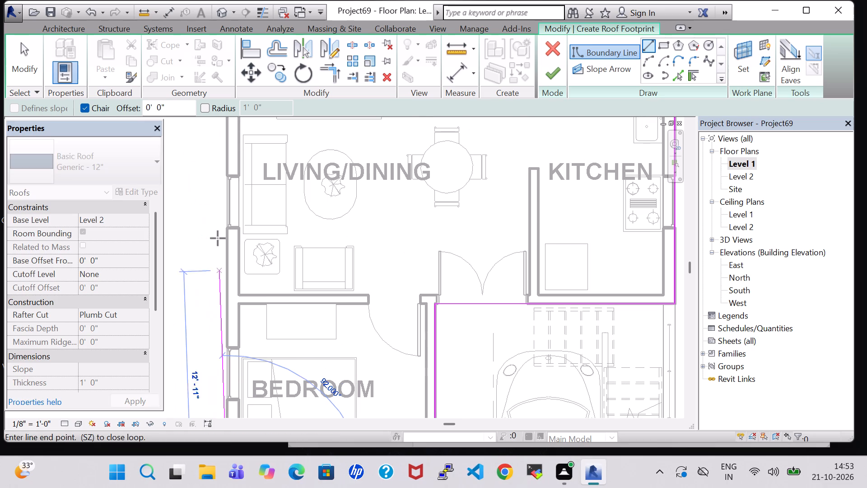
{"action": "middle_click_drag", "start_coordinate": [224, 178], "coordinate": [236, 362]}
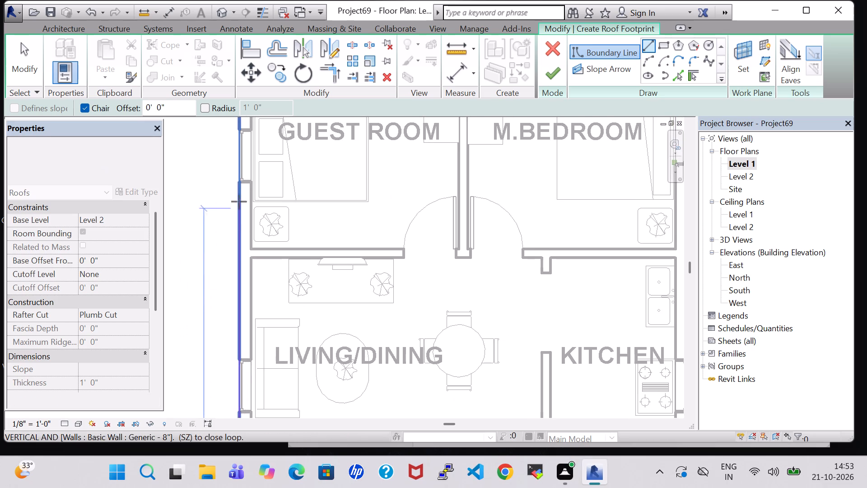
{"action": "middle_click_drag", "start_coordinate": [236, 190], "coordinate": [187, 363]}
{"action": "scroll", "coordinate": [187, 363], "scroll_direction": "up", "scroll_amount": 1}
{"action": "middle_click_drag", "start_coordinate": [190, 218], "coordinate": [203, 352]}
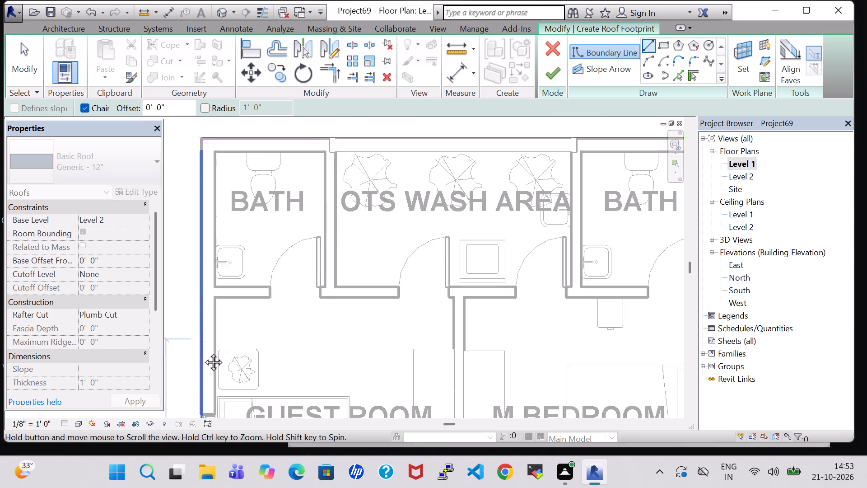
{"action": "middle_click_drag", "start_coordinate": [203, 352], "coordinate": [201, 360]}
{"action": "left_click", "coordinate": [200, 158]}
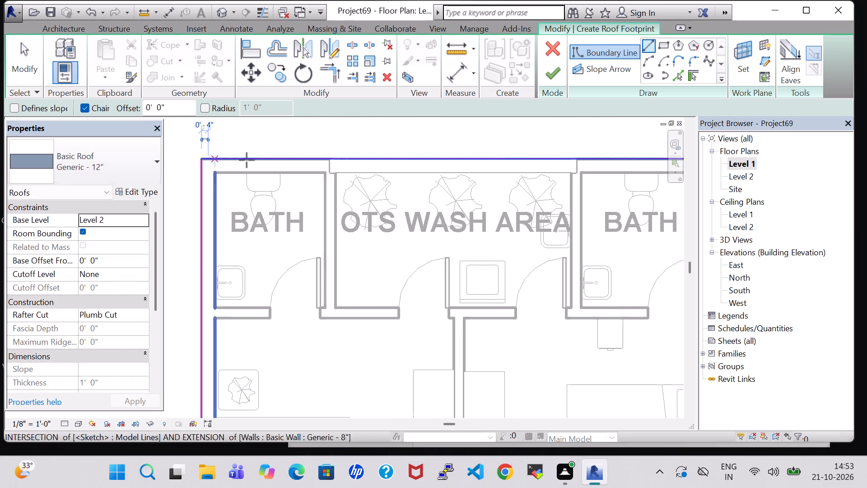
Finish the roof footprint and attach the highlighted walls to the roof.
{"action": "left_click", "coordinate": [558, 78]}
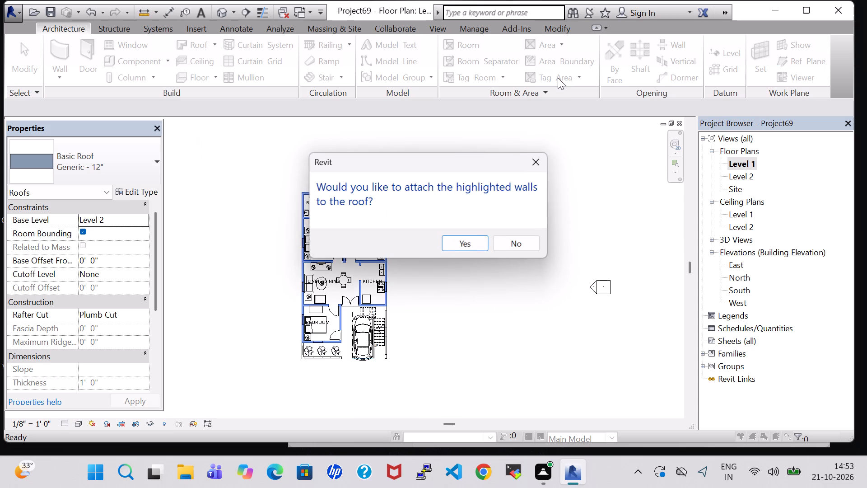
{"action": "left_click", "coordinate": [458, 245]}
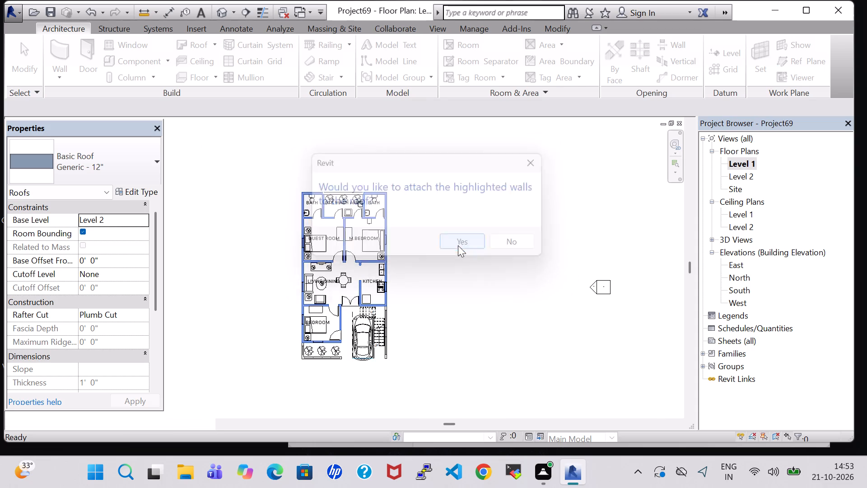
Set the structure layer material of the Generic - 12" roof type to Brick, Soldier Course.
{"action": "left_click", "coordinate": [220, 10]}
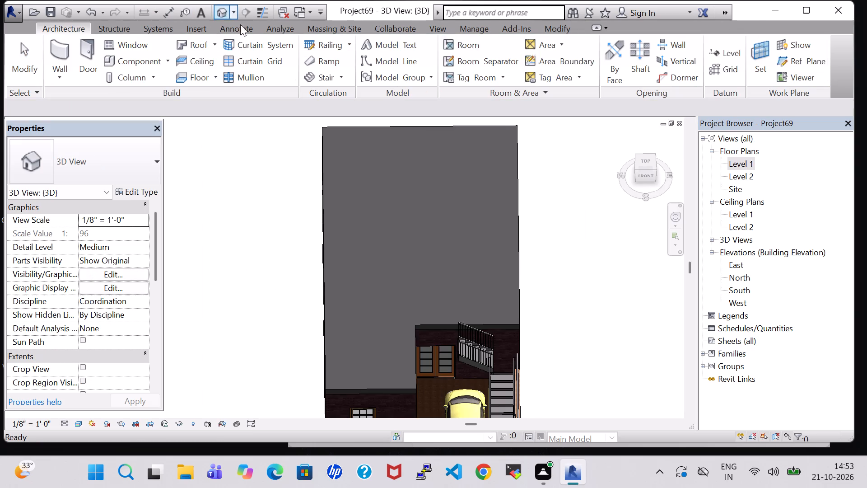
{"action": "left_click", "coordinate": [517, 213]}
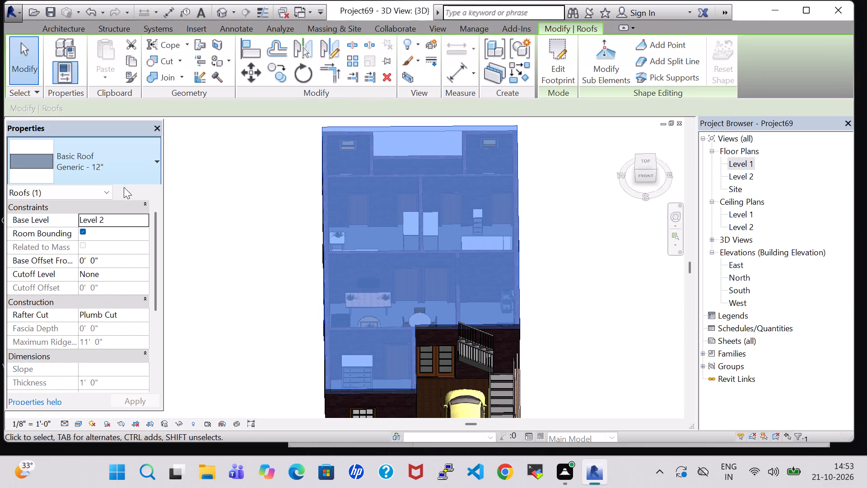
{"action": "left_click", "coordinate": [125, 190]}
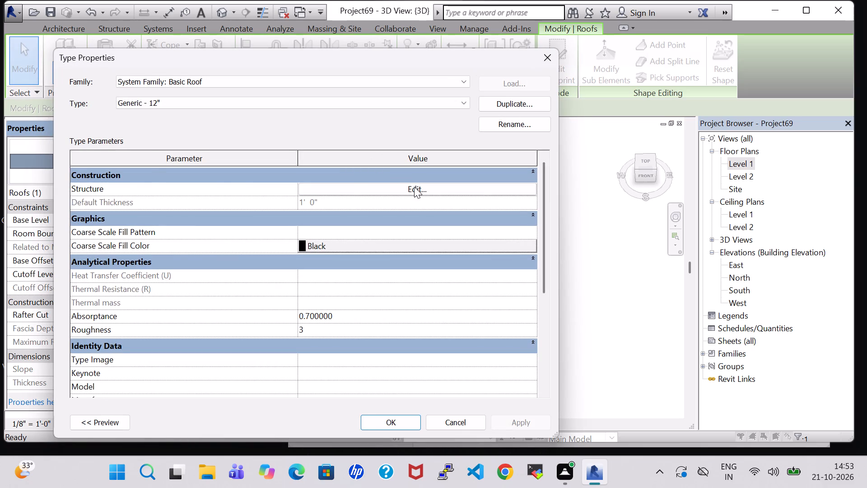
{"action": "left_click", "coordinate": [414, 187]}
{"action": "left_click", "coordinate": [296, 187]}
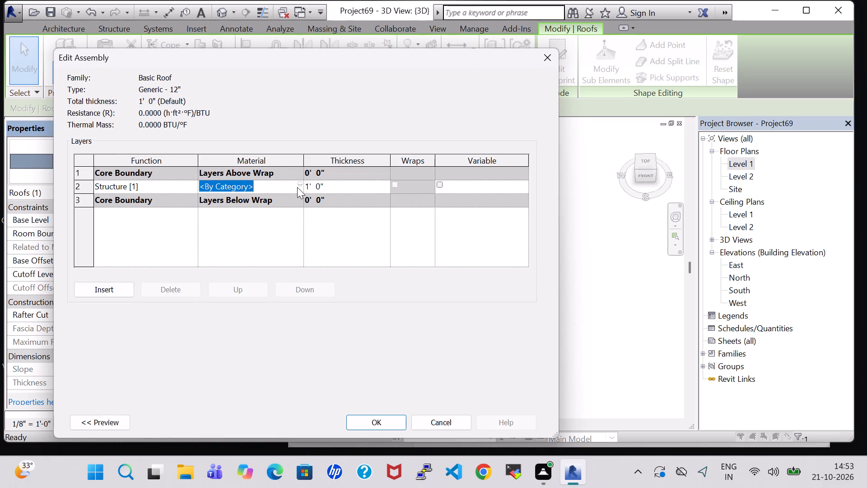
{"action": "left_click", "coordinate": [369, 339]}
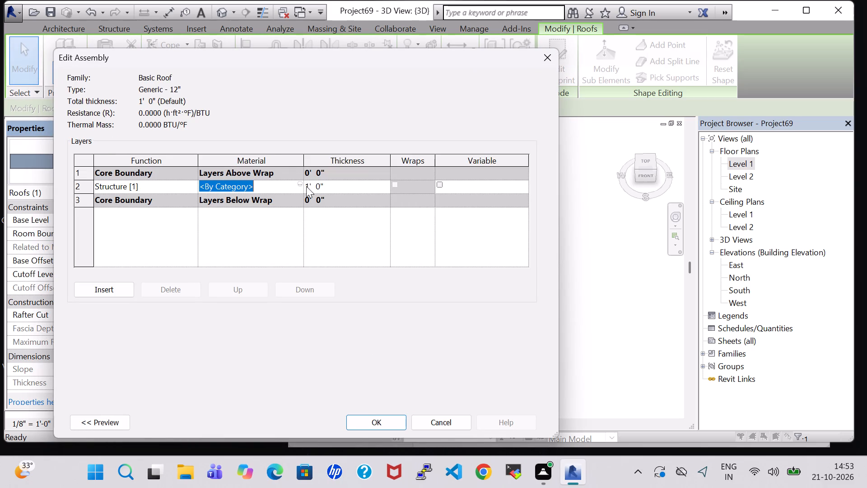
{"action": "left_click", "coordinate": [302, 183]}
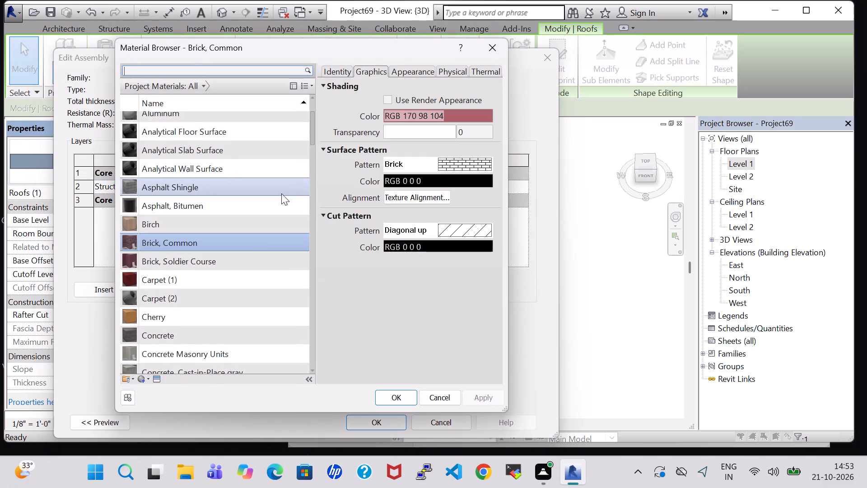
{"action": "left_click", "coordinate": [246, 259]}
{"action": "left_click", "coordinate": [408, 400]}
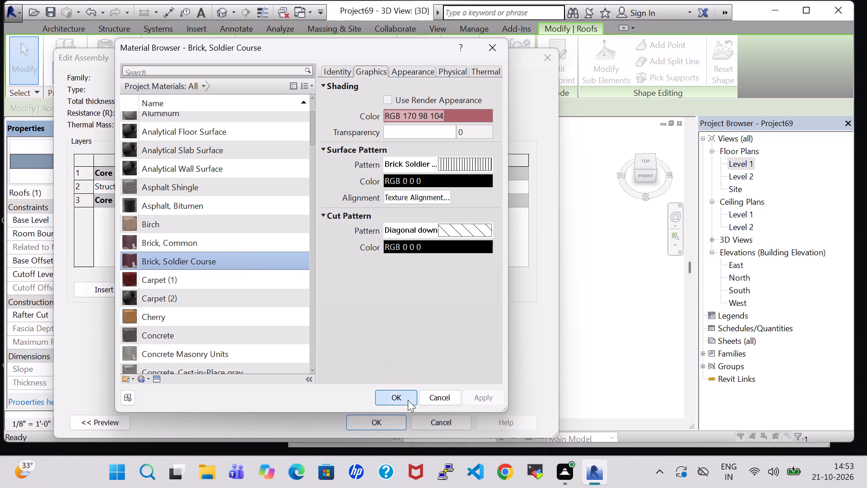
{"action": "left_click", "coordinate": [393, 420]}
{"action": "left_click", "coordinate": [393, 420]}
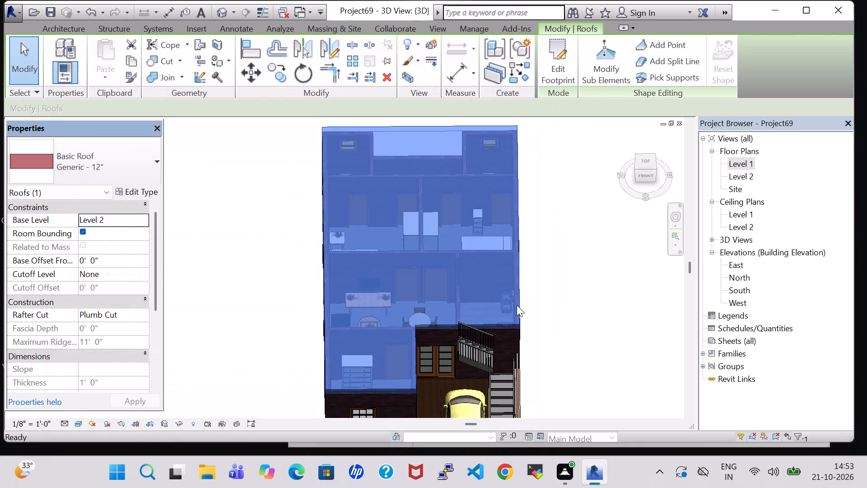
{"action": "left_click", "coordinate": [532, 303]}
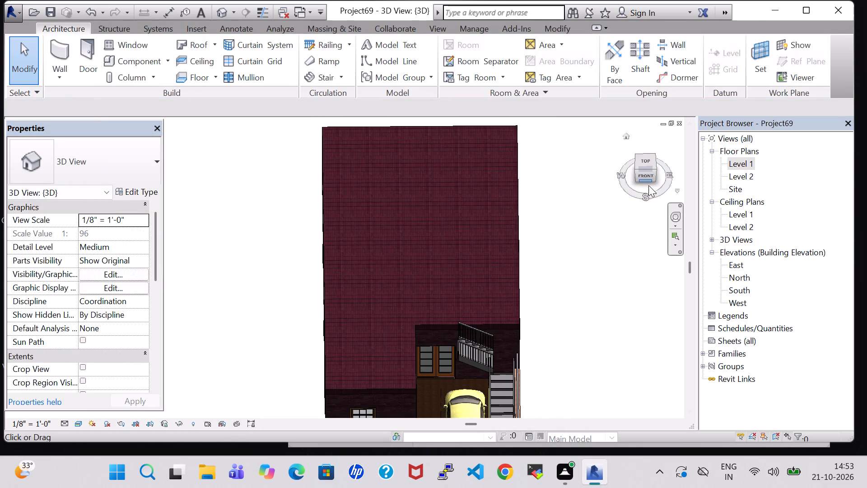
Examine the roofed house in 3D from the front and slightly above, checking the facade, staircase and roof.
{"action": "left_click", "coordinate": [645, 177]}
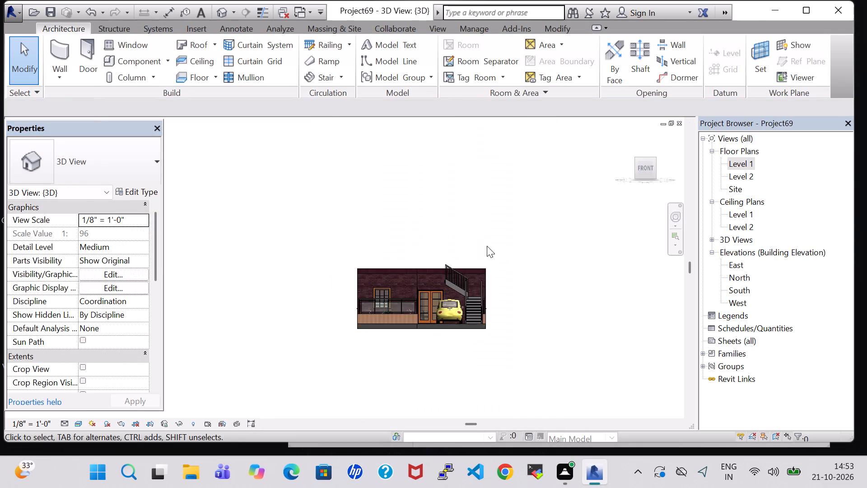
{"action": "scroll", "coordinate": [444, 237], "scroll_direction": "up", "scroll_amount": 6}
{"action": "middle_click_drag", "start_coordinate": [443, 237], "coordinate": [518, 228]}
{"action": "scroll", "coordinate": [443, 237], "scroll_direction": "up", "scroll_amount": 1}
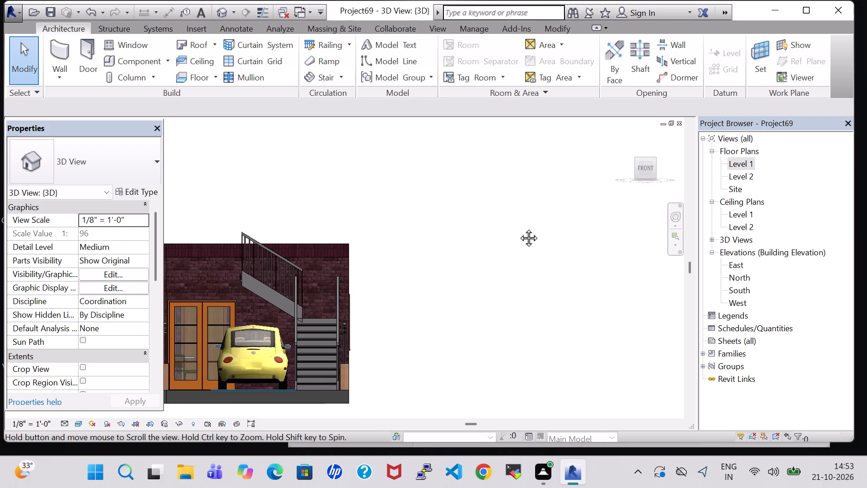
{"action": "middle_click_drag", "start_coordinate": [518, 228], "coordinate": [590, 225]}
{"action": "middle_click_drag", "start_coordinate": [499, 239], "coordinate": [566, 231]}
{"action": "scroll", "coordinate": [566, 229], "scroll_direction": "down", "scroll_amount": 2}
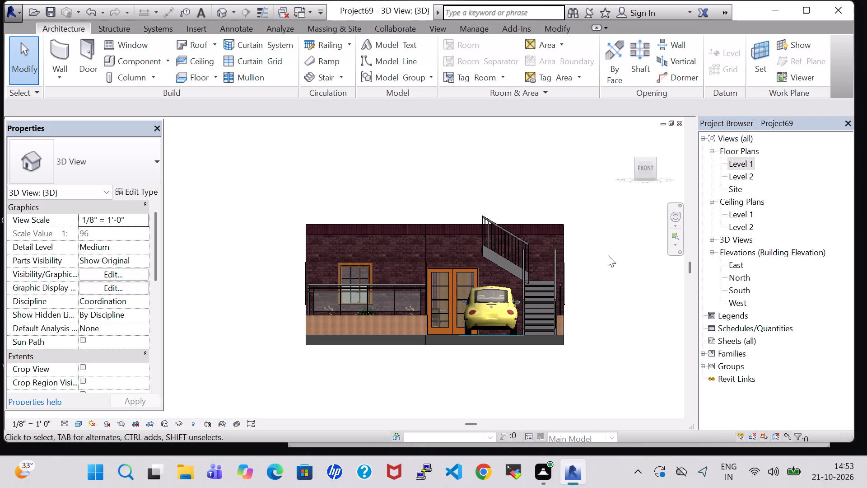
{"action": "middle_click_drag", "start_coordinate": [600, 244], "coordinate": [593, 281]}
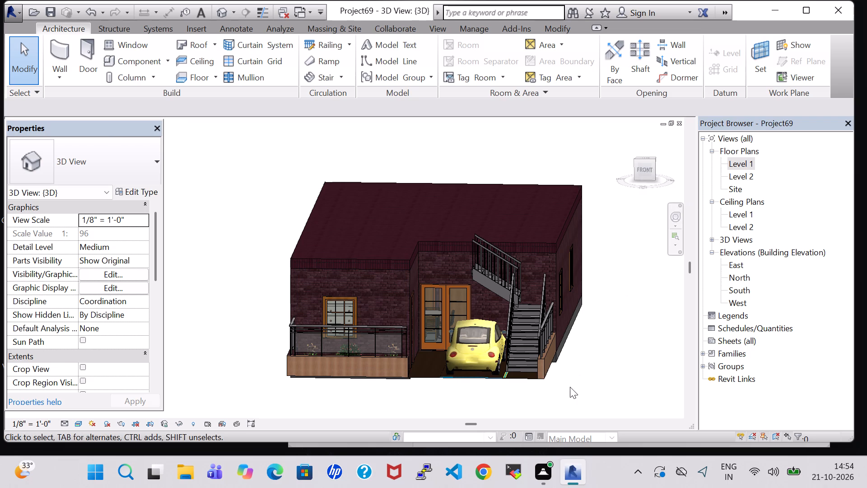
Open the Level 1 floor plan.
{"action": "double_click", "coordinate": [740, 163]}
{"action": "scroll", "coordinate": [519, 243], "scroll_direction": "down", "scroll_amount": 1}
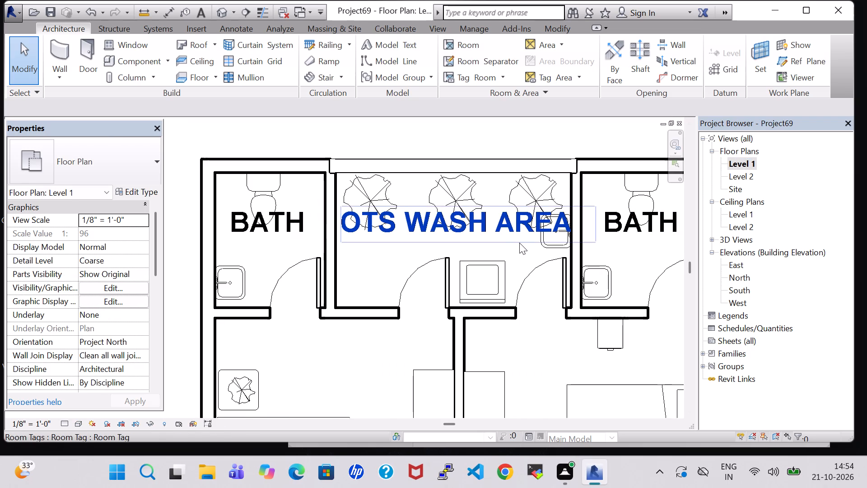
{"action": "scroll", "coordinate": [519, 243], "scroll_direction": "down", "scroll_amount": 8}
{"action": "middle_click_drag", "start_coordinate": [634, 282], "coordinate": [623, 230]}
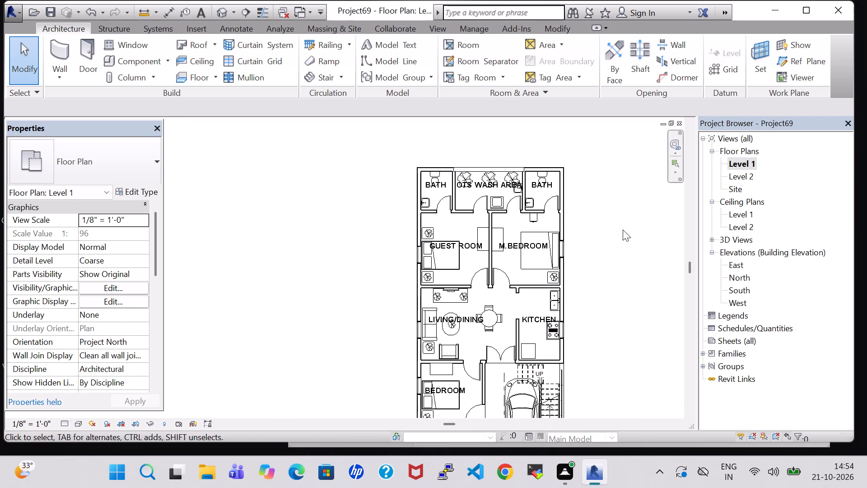
{"action": "middle_click_drag", "start_coordinate": [588, 314], "coordinate": [578, 229]}
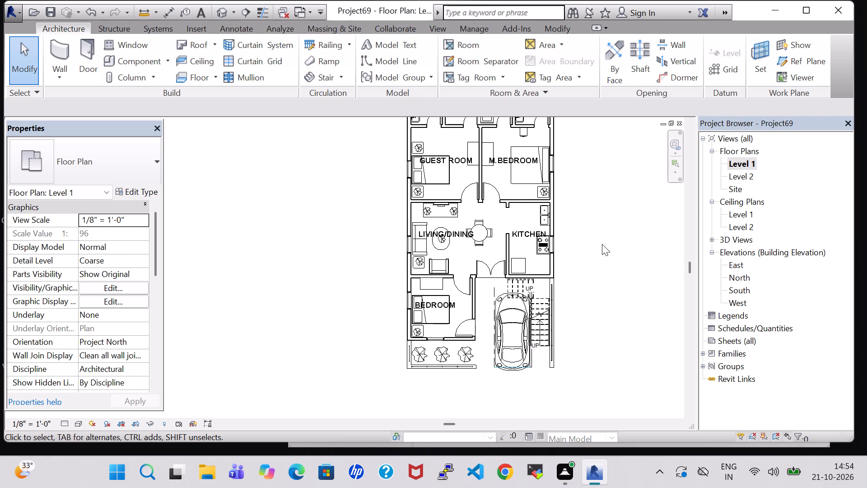
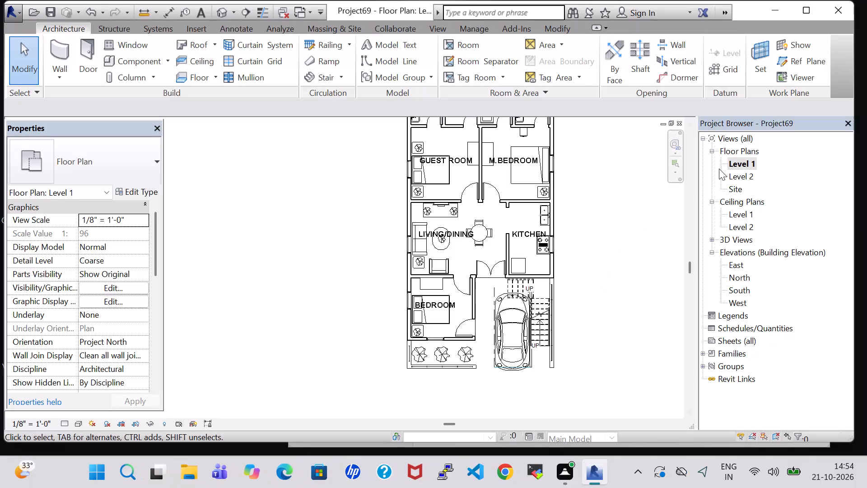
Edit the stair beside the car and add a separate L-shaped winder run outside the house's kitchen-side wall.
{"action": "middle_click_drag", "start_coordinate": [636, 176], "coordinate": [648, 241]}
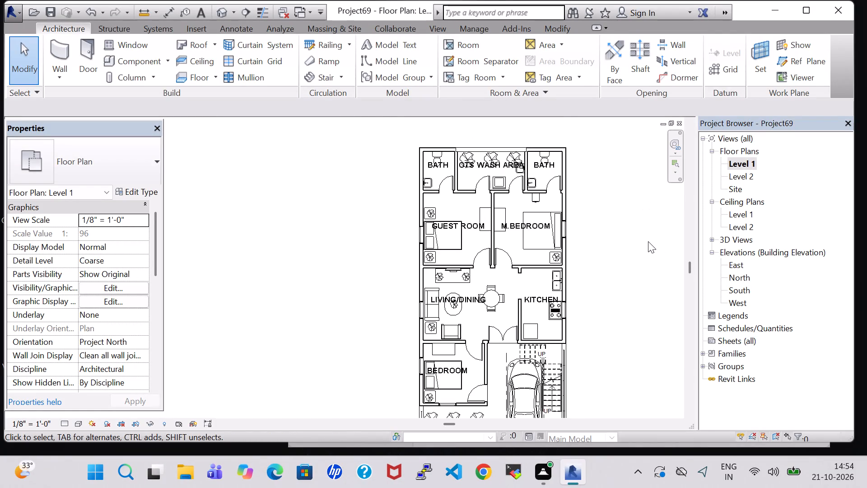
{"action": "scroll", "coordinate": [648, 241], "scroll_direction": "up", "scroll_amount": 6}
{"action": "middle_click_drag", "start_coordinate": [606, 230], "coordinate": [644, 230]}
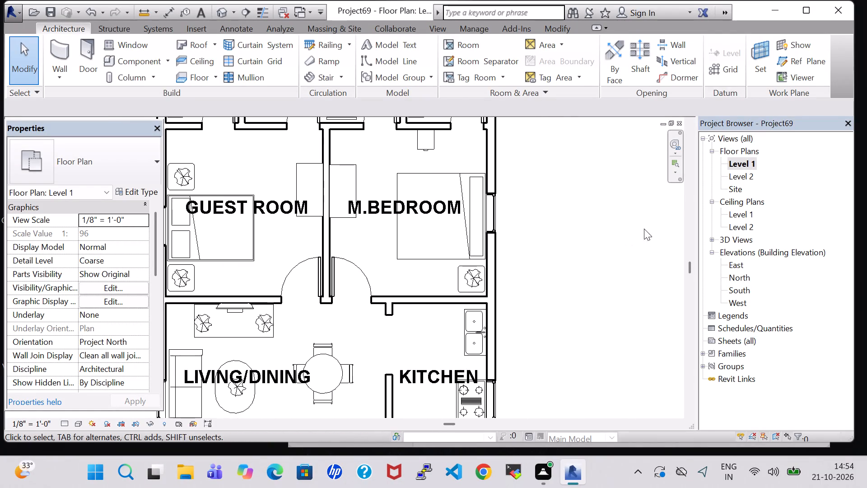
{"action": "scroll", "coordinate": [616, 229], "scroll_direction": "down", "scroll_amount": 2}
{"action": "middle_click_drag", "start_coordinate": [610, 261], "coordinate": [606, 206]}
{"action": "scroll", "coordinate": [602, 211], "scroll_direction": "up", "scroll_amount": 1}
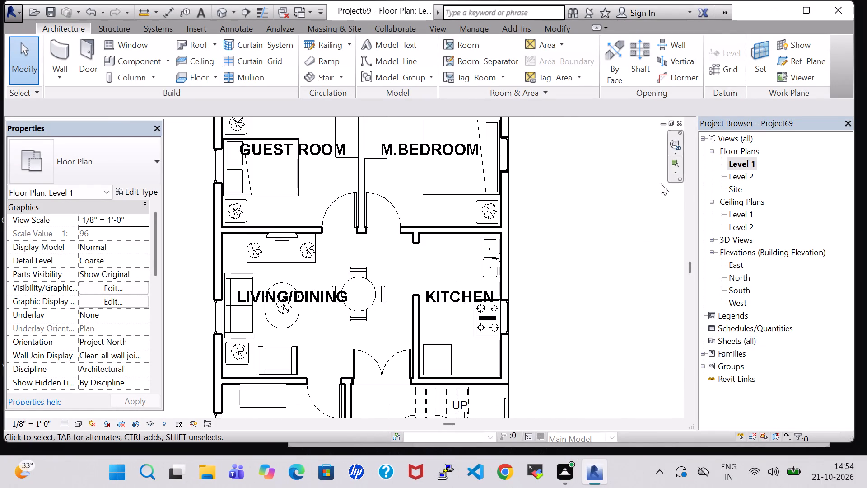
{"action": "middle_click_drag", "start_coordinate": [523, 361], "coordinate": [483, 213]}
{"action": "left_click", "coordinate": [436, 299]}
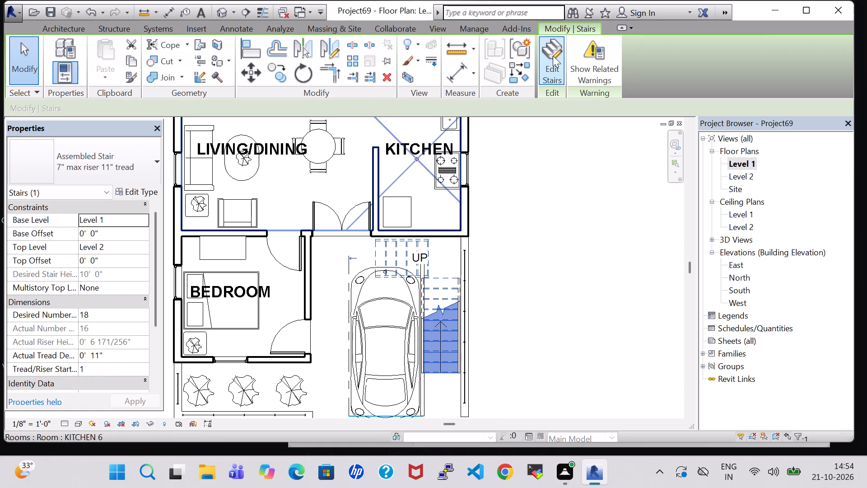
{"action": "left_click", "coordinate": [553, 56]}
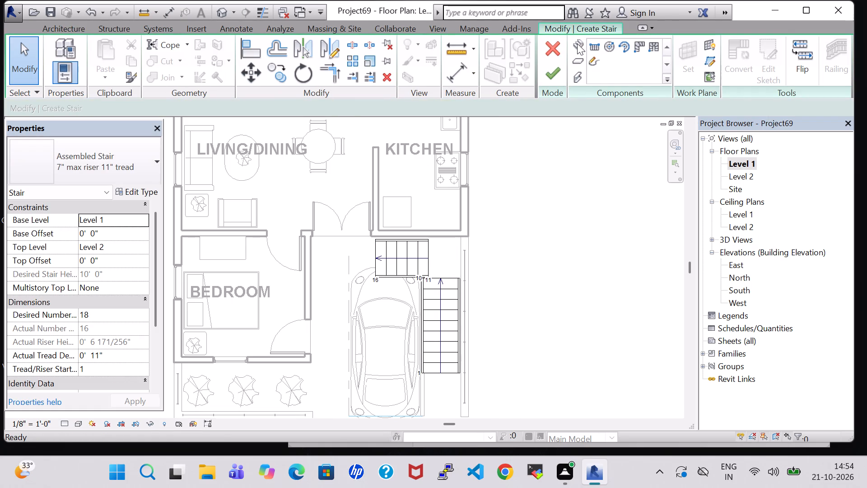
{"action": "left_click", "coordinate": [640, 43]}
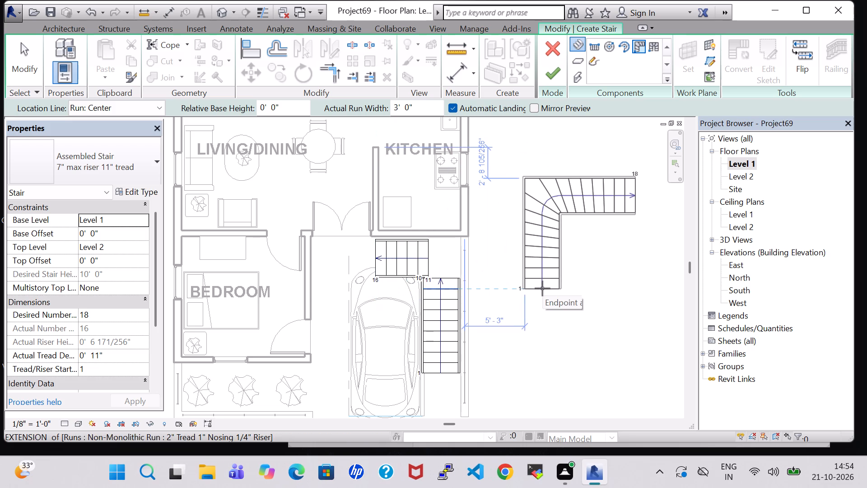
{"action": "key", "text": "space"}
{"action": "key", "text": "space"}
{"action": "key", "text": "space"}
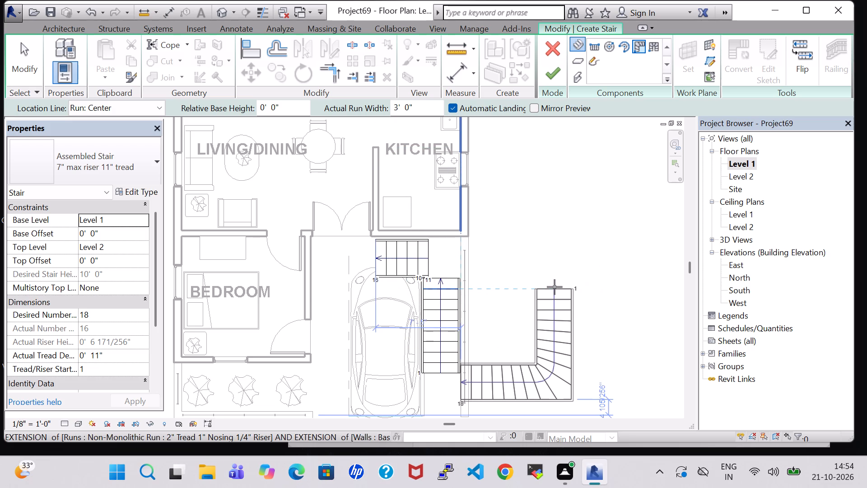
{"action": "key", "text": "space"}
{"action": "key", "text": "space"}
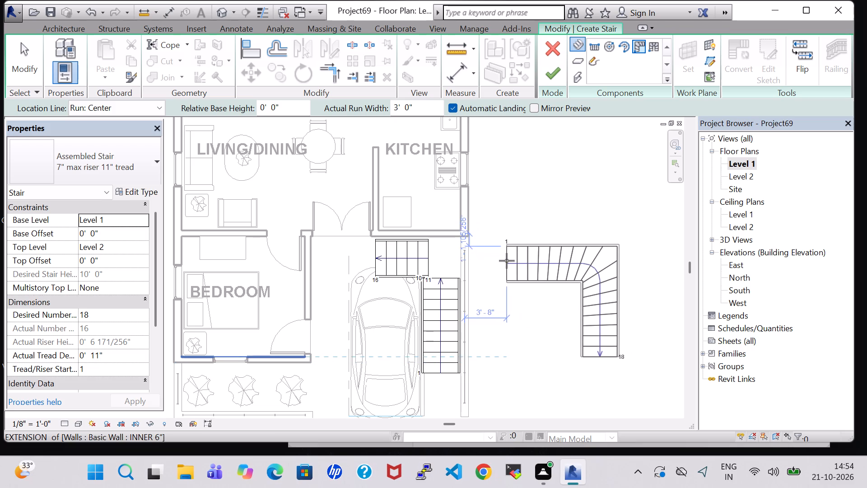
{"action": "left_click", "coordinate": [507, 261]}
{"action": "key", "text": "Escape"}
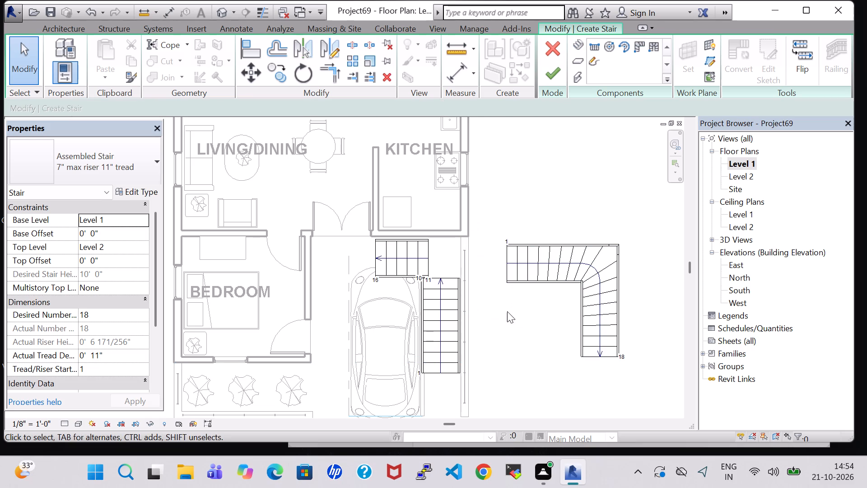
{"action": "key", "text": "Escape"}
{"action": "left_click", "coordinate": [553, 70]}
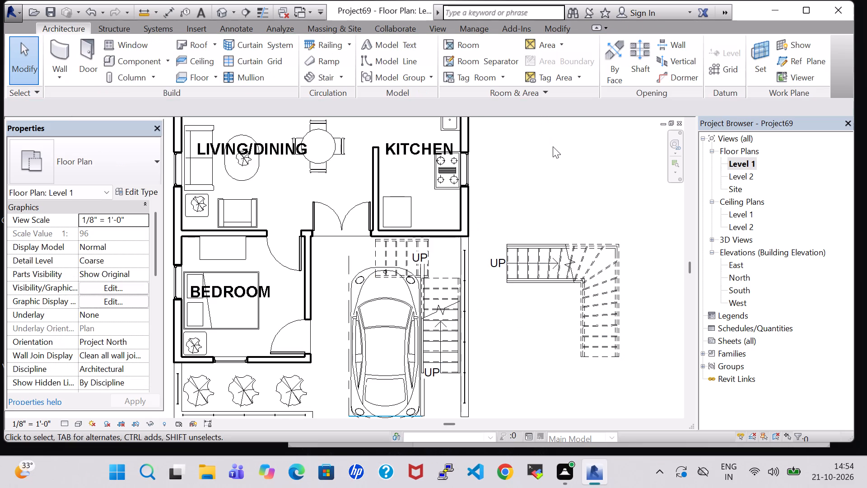
Delete the assembled stair, including its original runs beside the car and the separate winder run.
{"action": "left_click", "coordinate": [384, 254]}
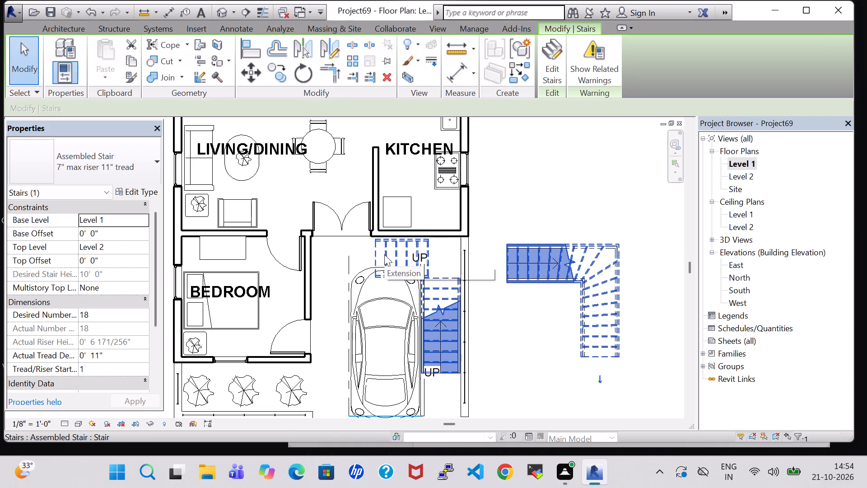
{"action": "key", "text": "Delete"}
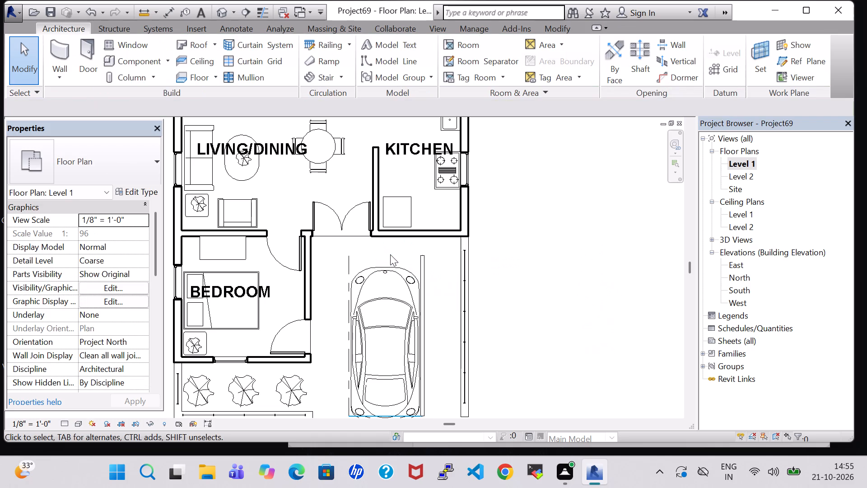
Create a 3' 0" wide L-shape winder stair from Level 1 to Level 2, starting by the entrance doors and turning along the car's outer side.
{"action": "left_click", "coordinate": [320, 74]}
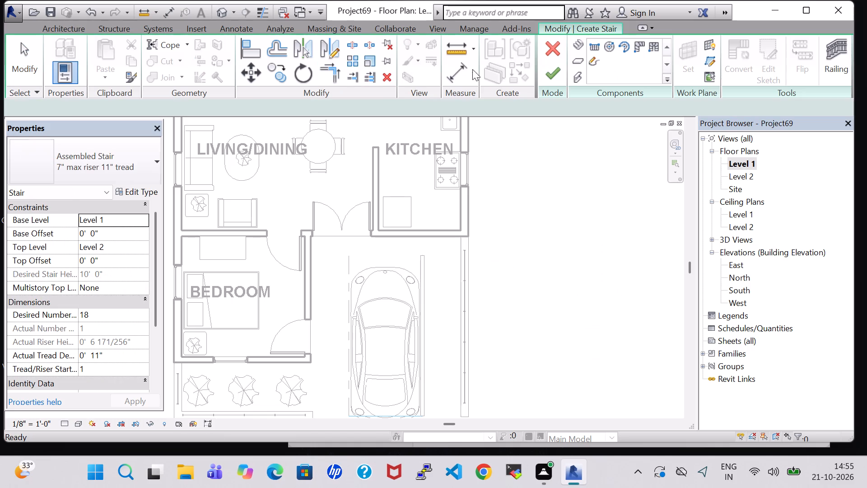
{"action": "left_click", "coordinate": [643, 48]}
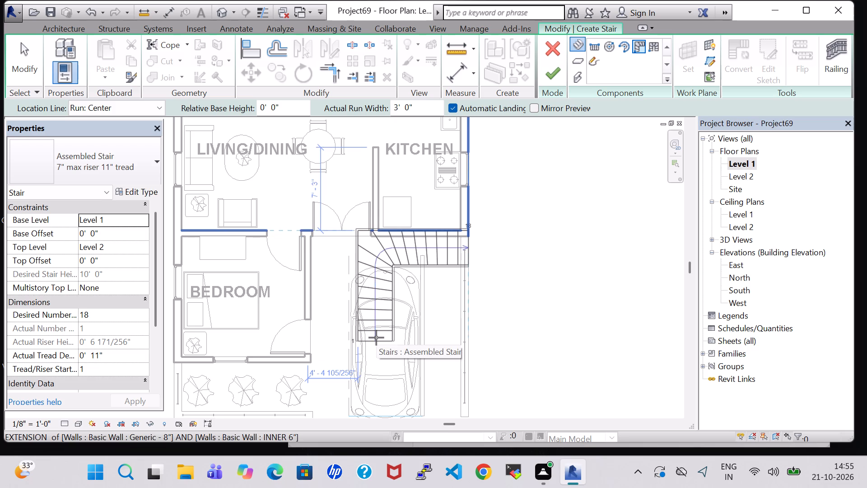
{"action": "key", "text": "space"}
{"action": "key", "text": "space"}
{"action": "key", "text": "space"}
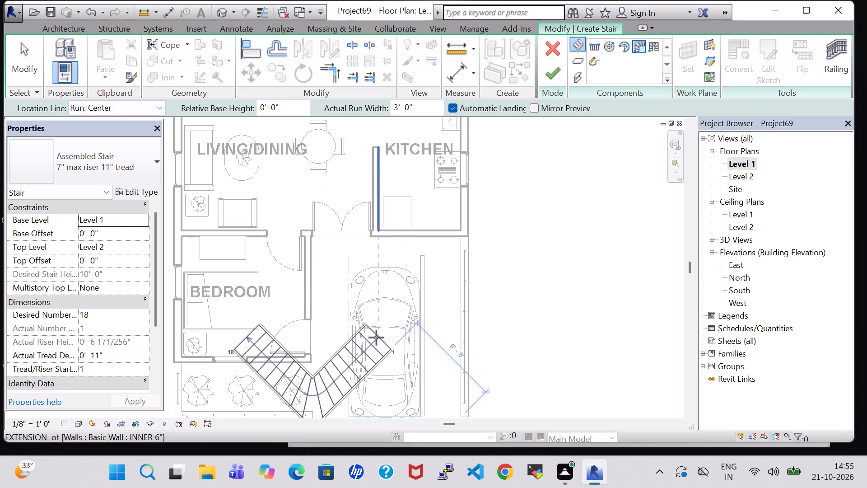
{"action": "key", "text": "space"}
{"action": "key", "text": "space"}
{"action": "key", "text": "space"}
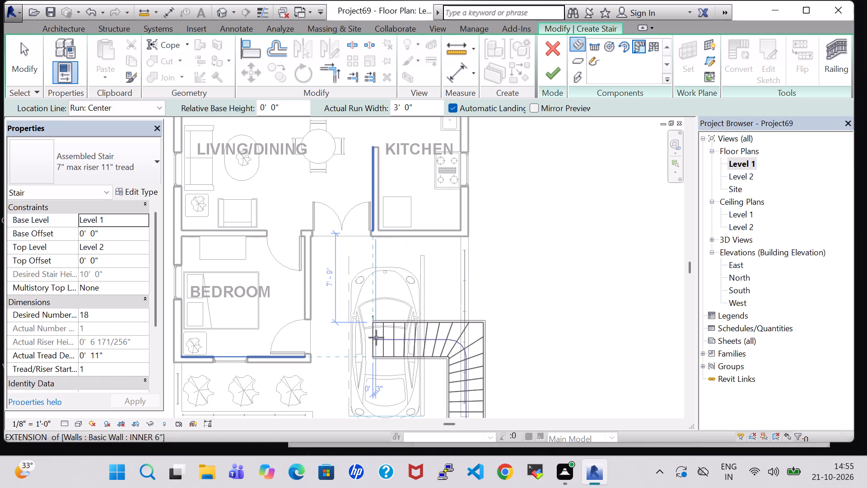
{"action": "scroll", "coordinate": [340, 272], "scroll_direction": "up", "scroll_amount": 5}
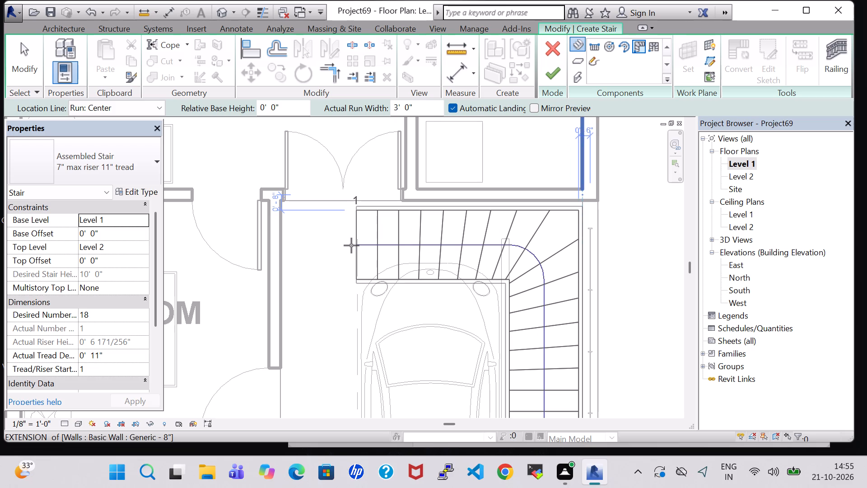
{"action": "left_click", "coordinate": [351, 245]}
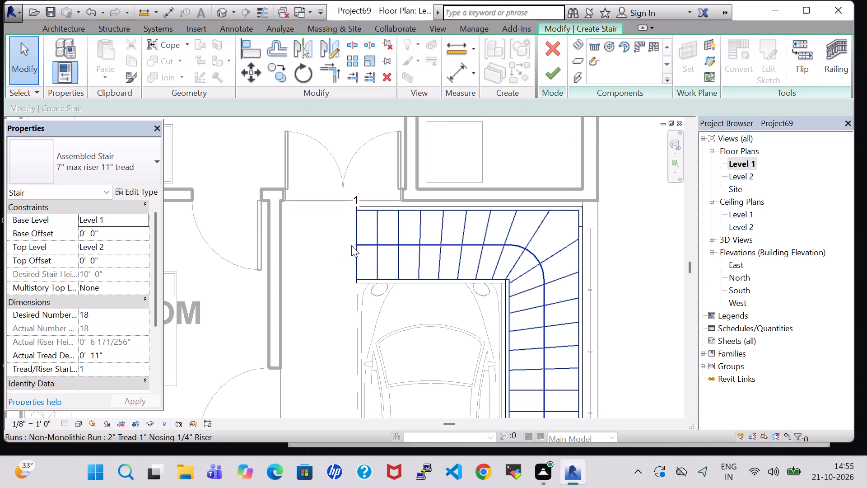
{"action": "key", "text": "Escape"}
{"action": "key", "text": "Escape"}
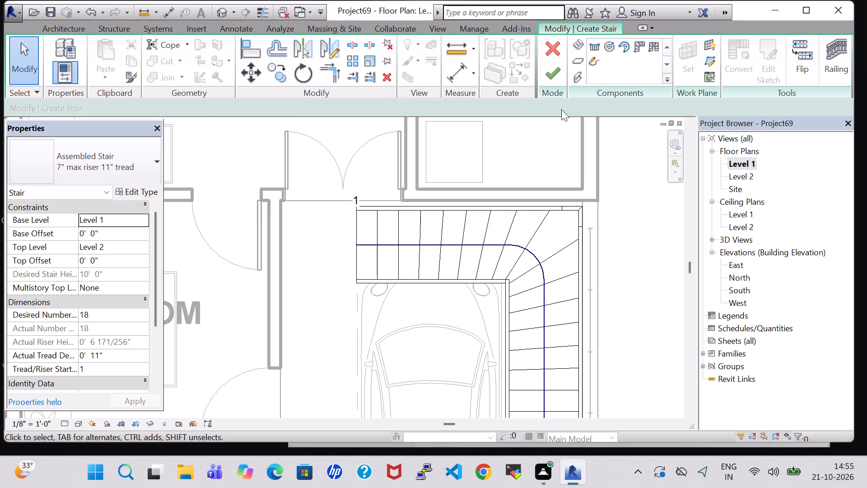
{"action": "left_click", "coordinate": [554, 73]}
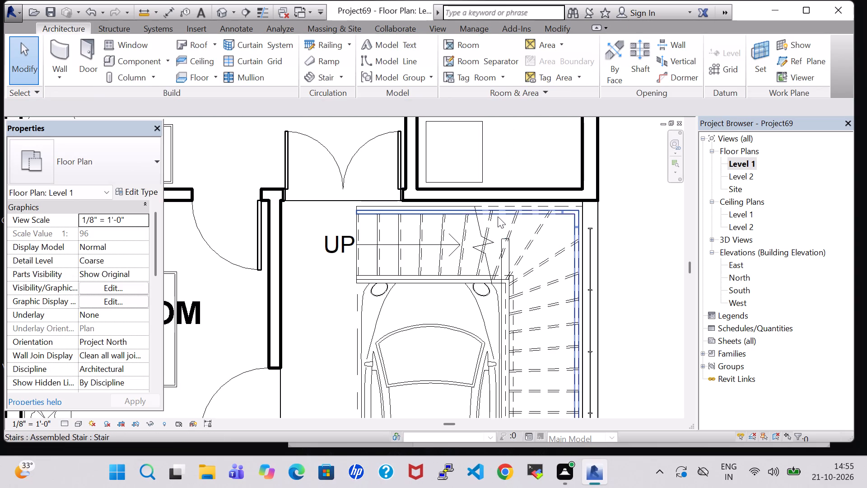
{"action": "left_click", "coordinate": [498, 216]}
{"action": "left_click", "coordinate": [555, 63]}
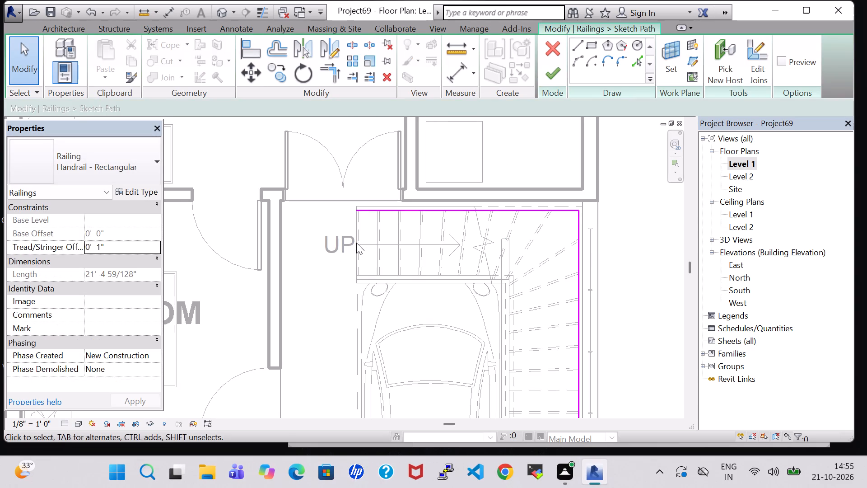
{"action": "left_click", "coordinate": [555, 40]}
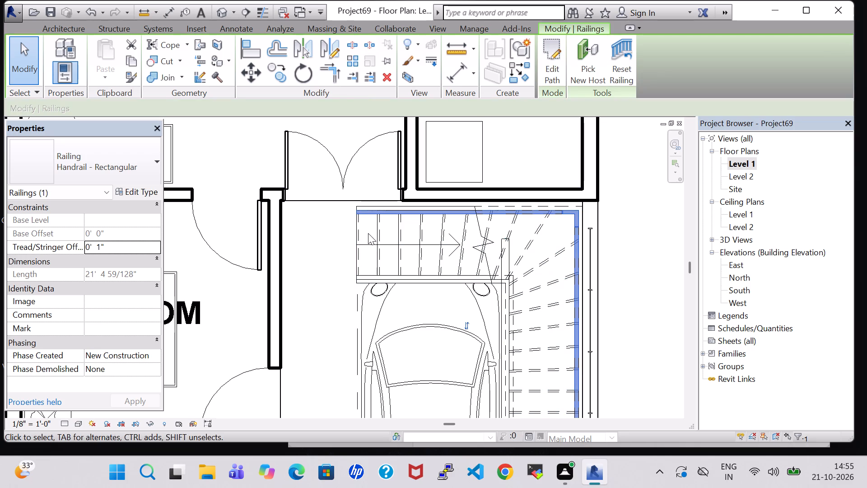
Edit the winder stair and shorten its starting leg near the entrance doors to about 7' 9 1/2" long.
{"action": "left_click", "coordinate": [372, 233]}
{"action": "left_click", "coordinate": [550, 69]}
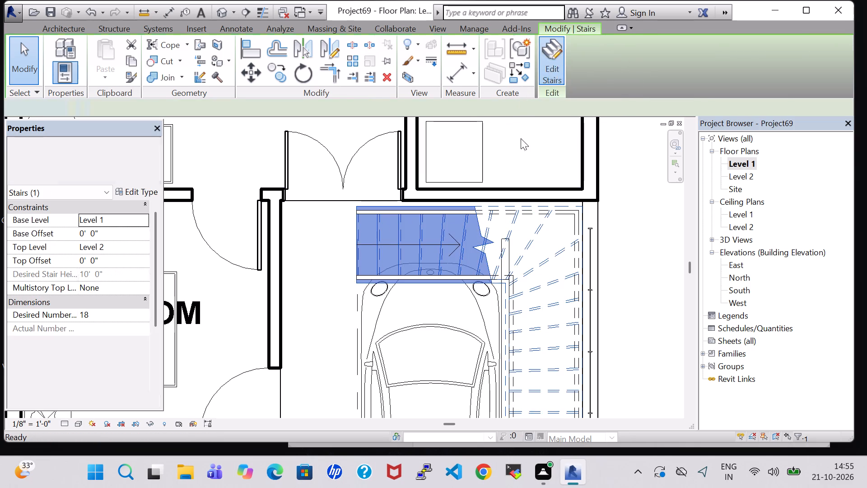
{"action": "left_click", "coordinate": [354, 242]}
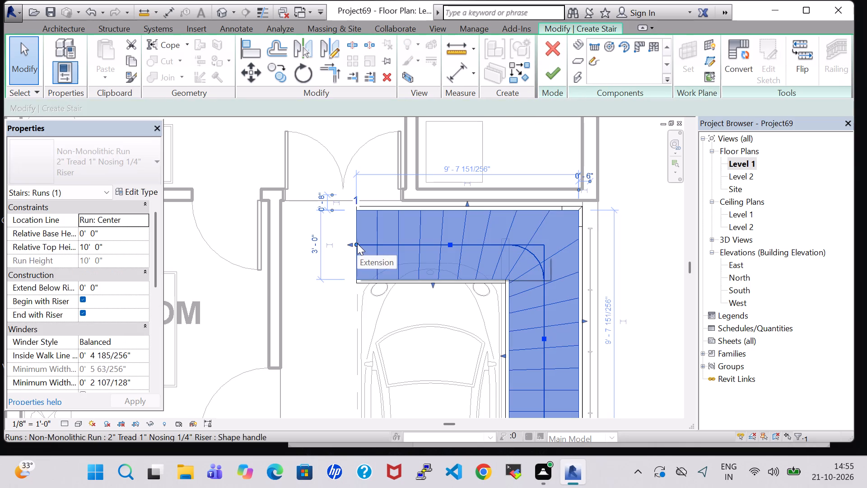
{"action": "left_click_drag", "start_coordinate": [357, 244], "coordinate": [409, 244]}
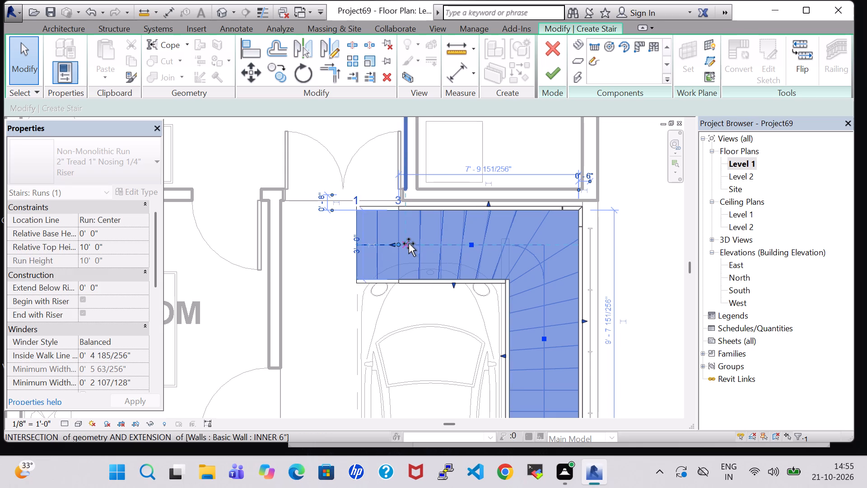
{"action": "left_click_drag", "start_coordinate": [409, 244], "coordinate": [406, 244]}
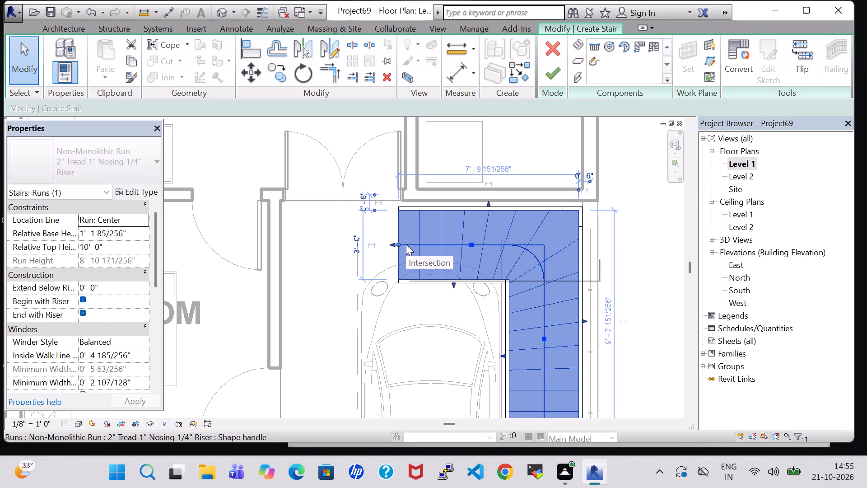
{"action": "left_click", "coordinate": [399, 244]}
{"action": "left_click_drag", "start_coordinate": [399, 244], "coordinate": [406, 244]}
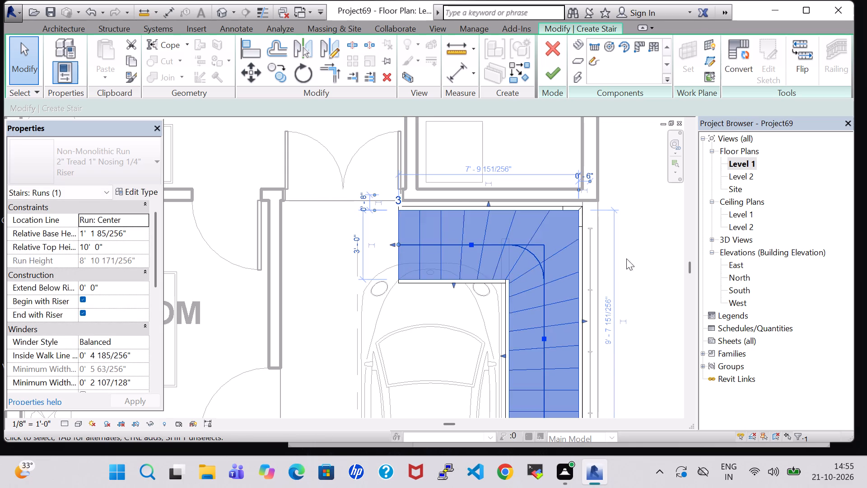
{"action": "left_click", "coordinate": [653, 262]}
{"action": "scroll", "coordinate": [640, 265], "scroll_direction": "down", "scroll_amount": 4}
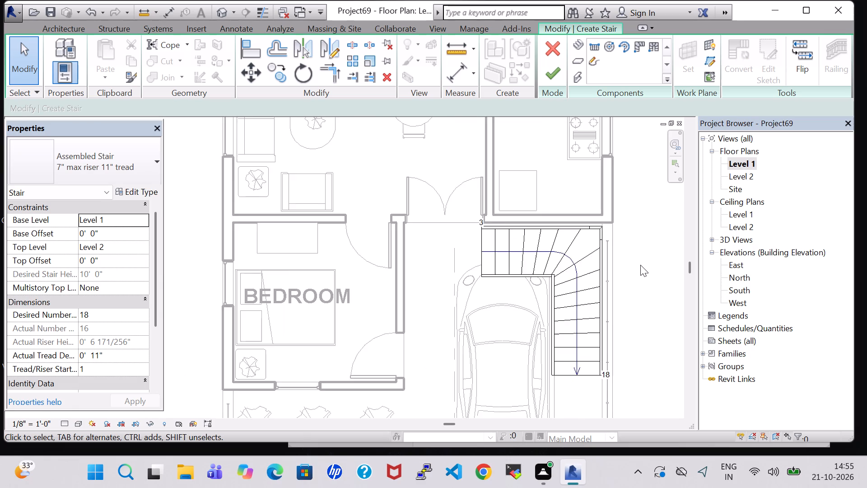
{"action": "middle_click_drag", "start_coordinate": [648, 268], "coordinate": [648, 230]}
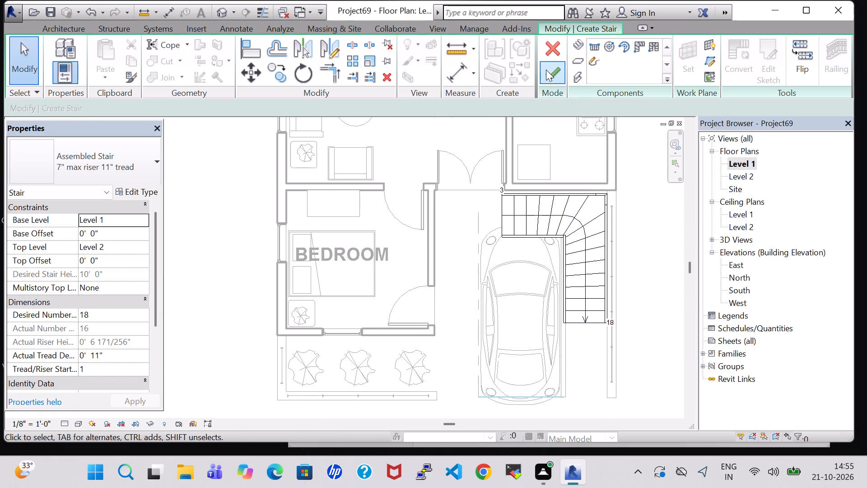
{"action": "left_click", "coordinate": [585, 324]}
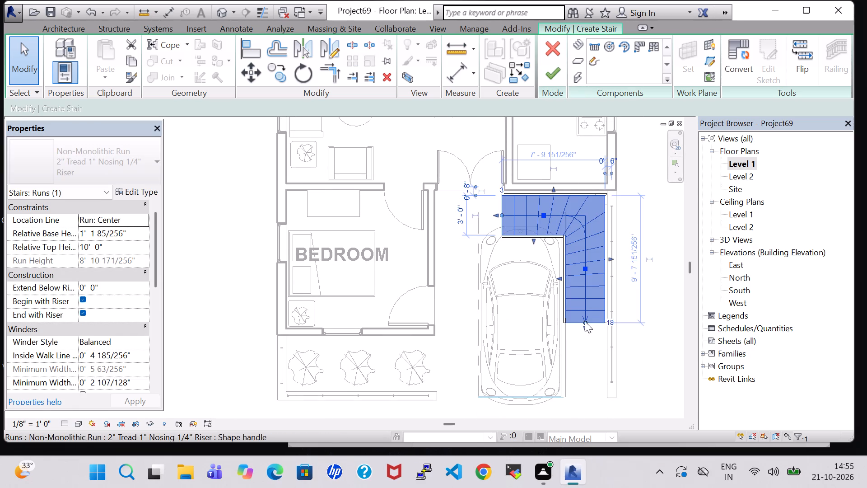
{"action": "left_click", "coordinate": [671, 351]}
{"action": "left_click", "coordinate": [554, 70]}
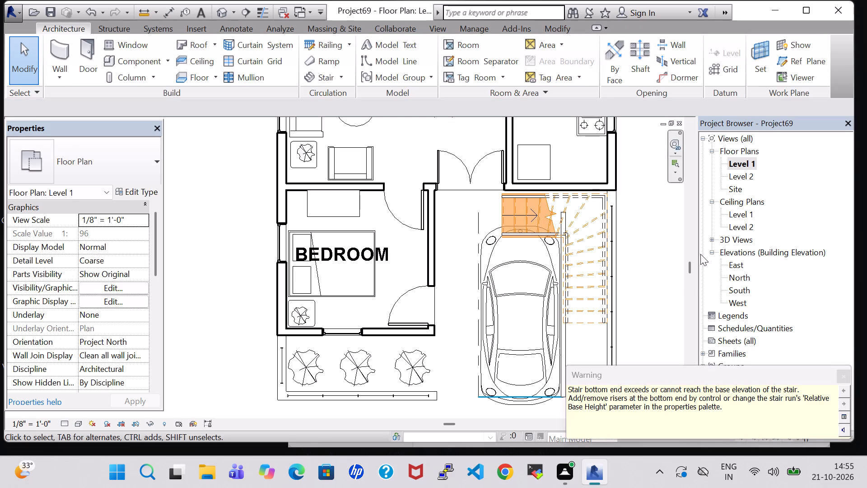
{"action": "left_click", "coordinate": [845, 372]}
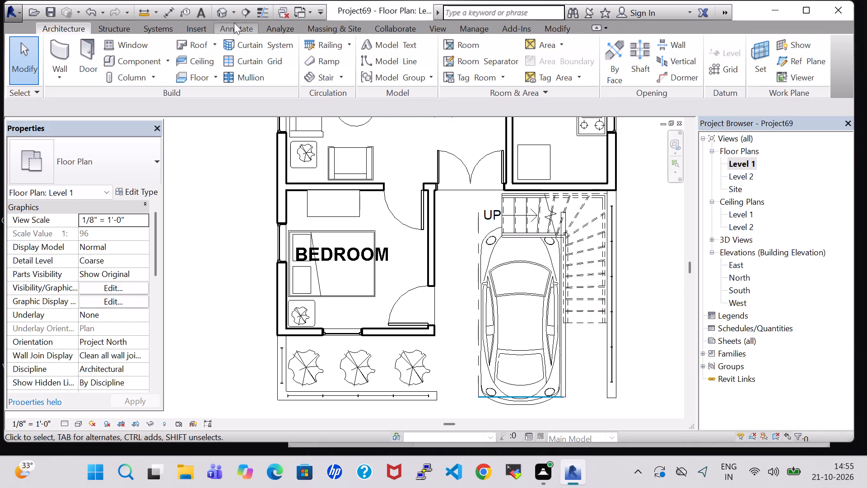
Examine the new L-shaped stair and its railings in the 3D view from the front and above.
{"action": "left_click", "coordinate": [224, 12]}
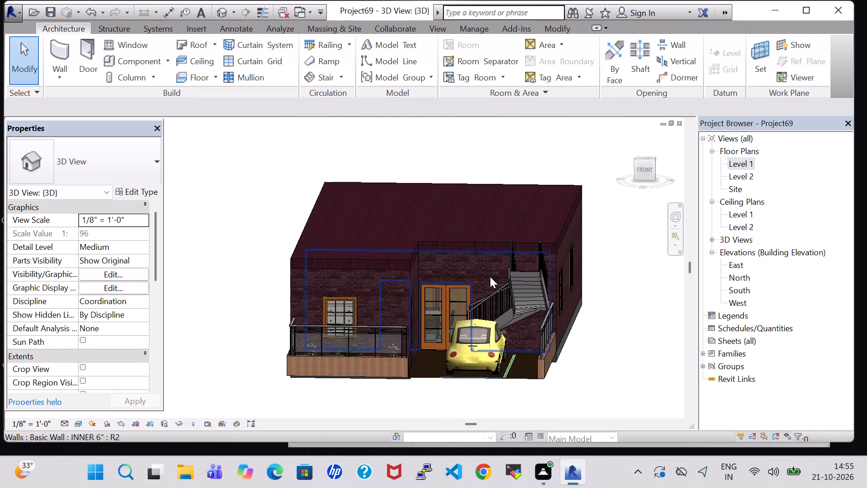
{"action": "middle_click_drag", "start_coordinate": [598, 249], "coordinate": [601, 268], "text": "shift"}
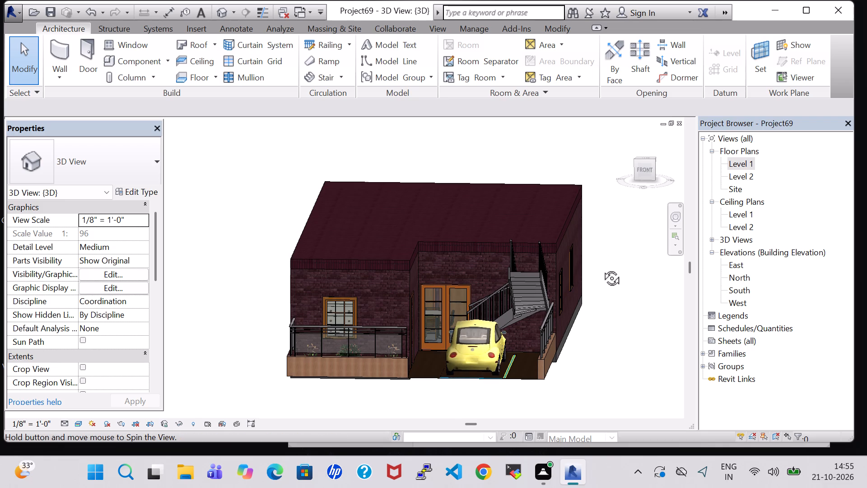
{"action": "middle_click_drag", "start_coordinate": [601, 268], "coordinate": [603, 299], "text": "shift"}
{"action": "middle_click", "coordinate": [603, 309], "text": "shift"}
{"action": "middle_click", "coordinate": [603, 323], "text": "shift"}
{"action": "scroll", "coordinate": [603, 319], "scroll_direction": "up", "scroll_amount": 2}
{"action": "middle_click_drag", "start_coordinate": [599, 313], "coordinate": [598, 348], "text": "shift"}
{"action": "middle_click_drag", "start_coordinate": [596, 338], "coordinate": [587, 200]}
{"action": "middle_click_drag", "start_coordinate": [574, 240], "coordinate": [587, 324]}
Nudge the L-shaped winder stair slightly sideways toward the plot's outer side wall.
{"action": "left_click", "coordinate": [483, 272]}
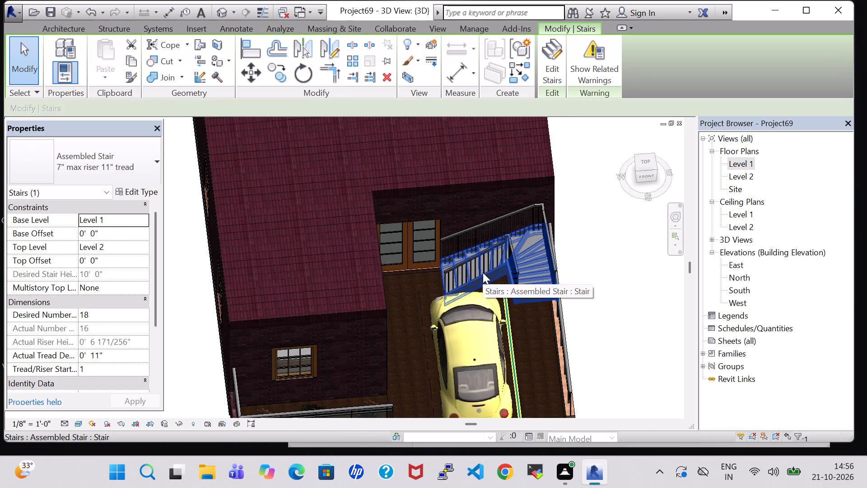
{"action": "key", "text": "Right"}
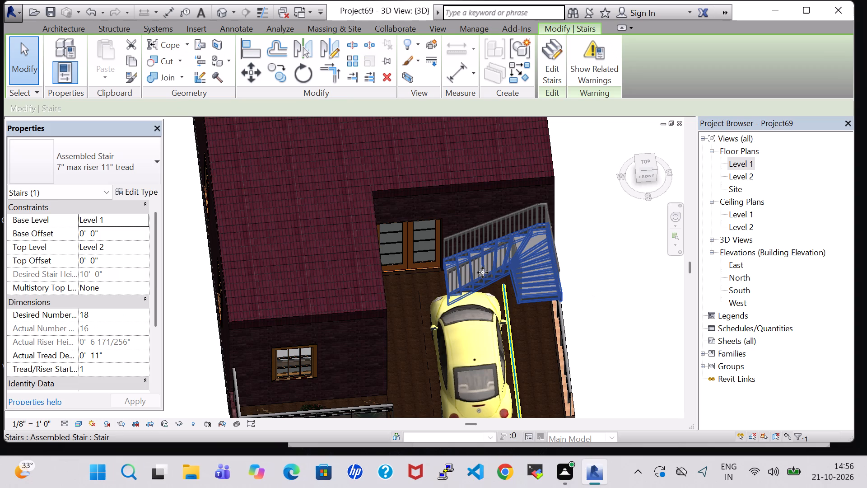
{"action": "left_click", "coordinate": [597, 272]}
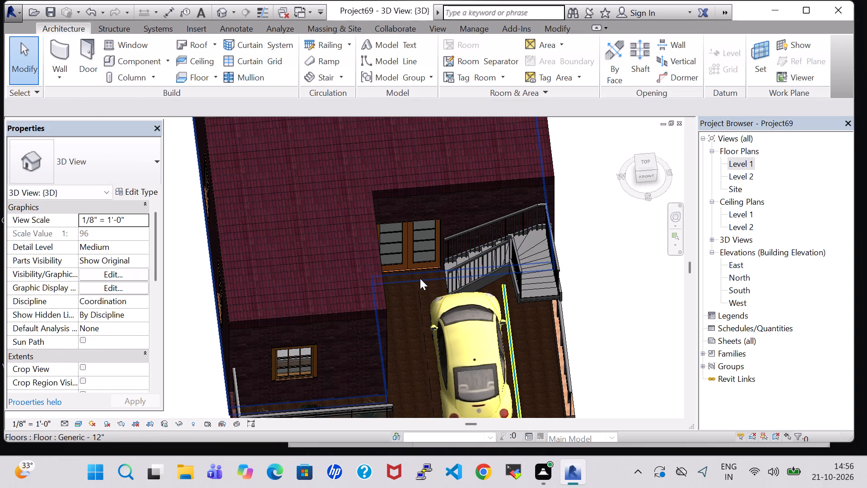
Move the parked RPC Beetle car slightly away from the starting leg of the stair, checking the gap from above.
{"action": "middle_click_drag", "start_coordinate": [399, 290], "coordinate": [397, 336], "text": "shift"}
{"action": "left_click", "coordinate": [444, 335]}
{"action": "key", "text": "Down"}
{"action": "key", "text": "Down"}
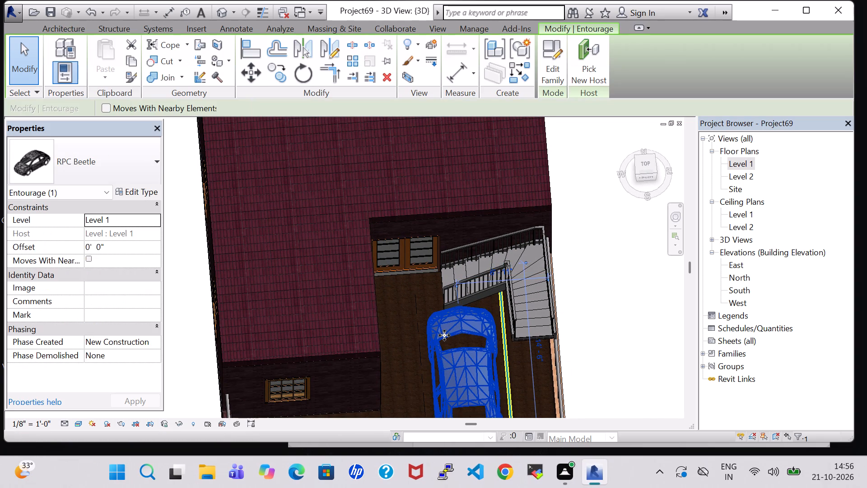
{"action": "key", "text": "Down"}
{"action": "key", "text": "Up"}
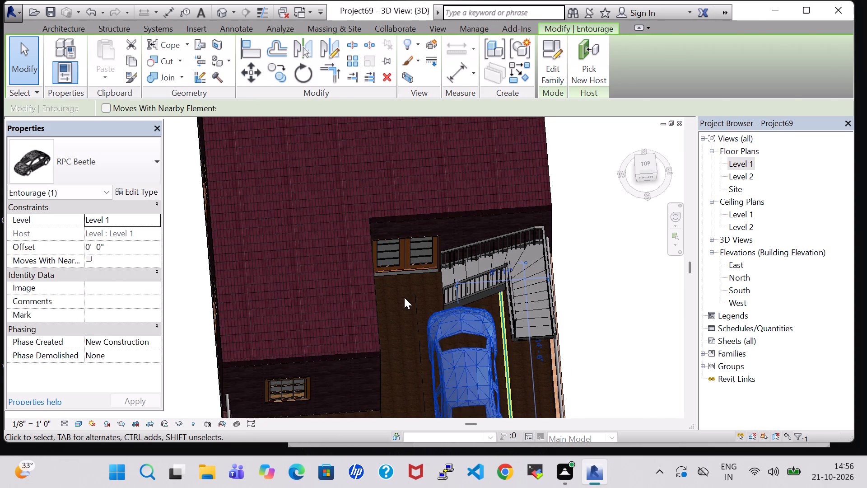
{"action": "left_click", "coordinate": [404, 297]}
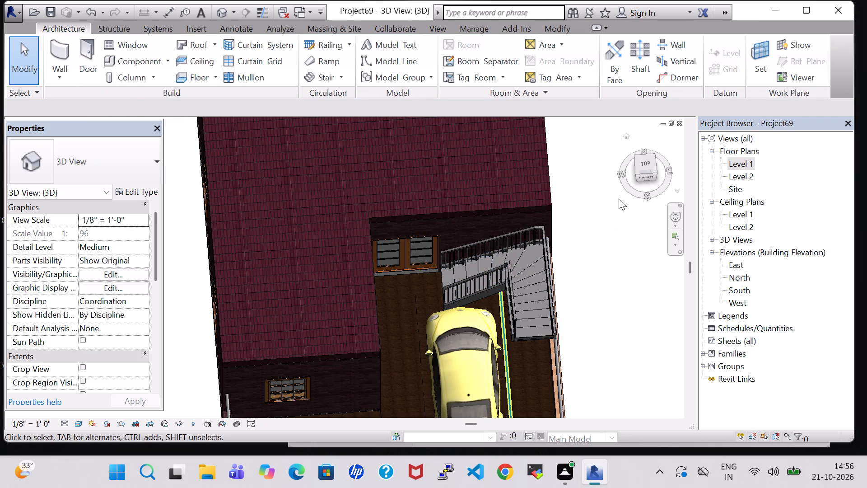
{"action": "middle_click_drag", "start_coordinate": [619, 198], "coordinate": [622, 253], "text": "shift"}
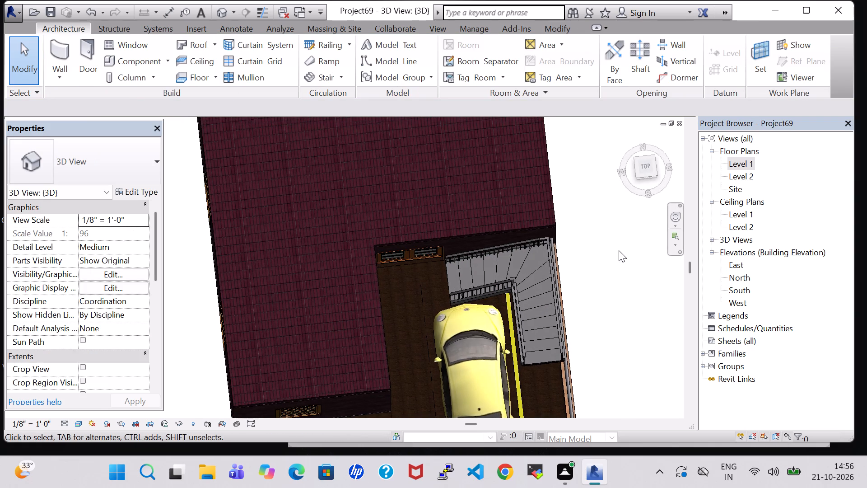
{"action": "scroll", "coordinate": [612, 244], "scroll_direction": "up", "scroll_amount": 5}
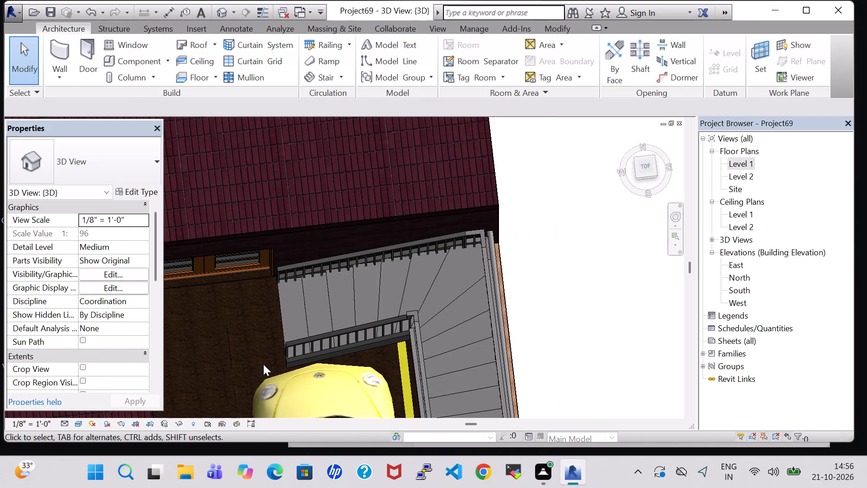
{"action": "left_click", "coordinate": [306, 375]}
{"action": "key", "text": "Down"}
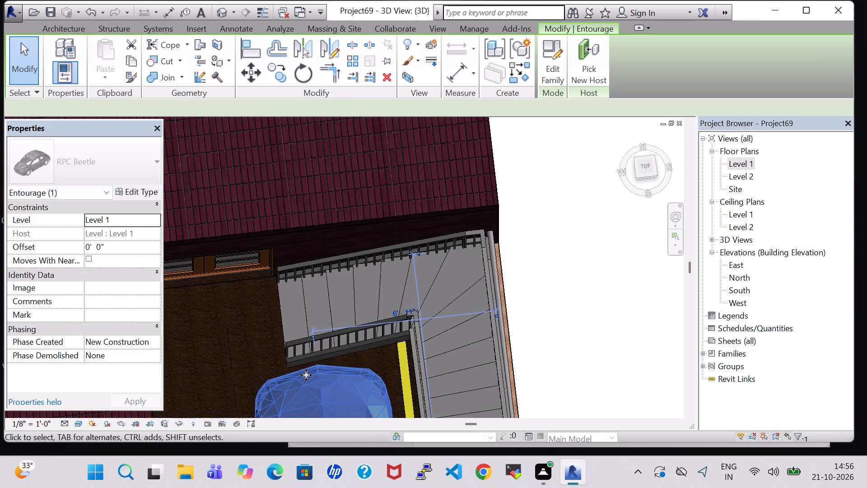
{"action": "left_click", "coordinate": [565, 334]}
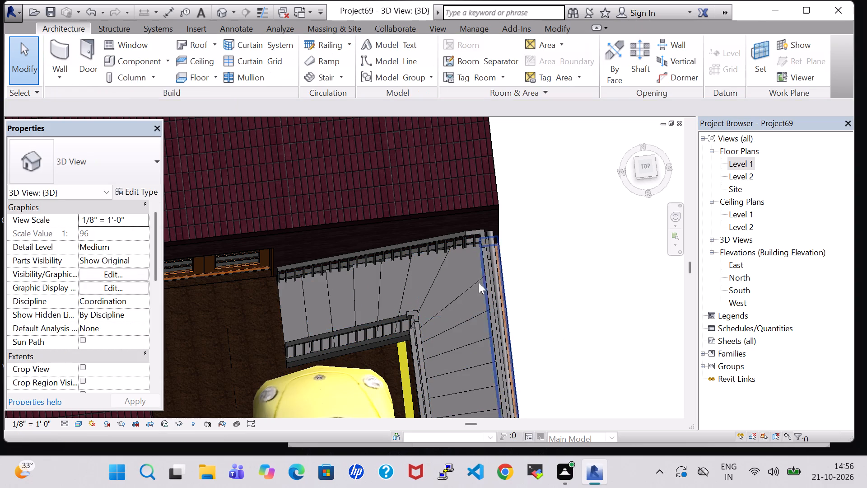
On the Level 1 plan, place two more Crane Lily - 3' plants between the car and the outer side wall, copying the balcony plant's type.
{"action": "middle_click_drag", "start_coordinate": [569, 280], "coordinate": [520, 116]}
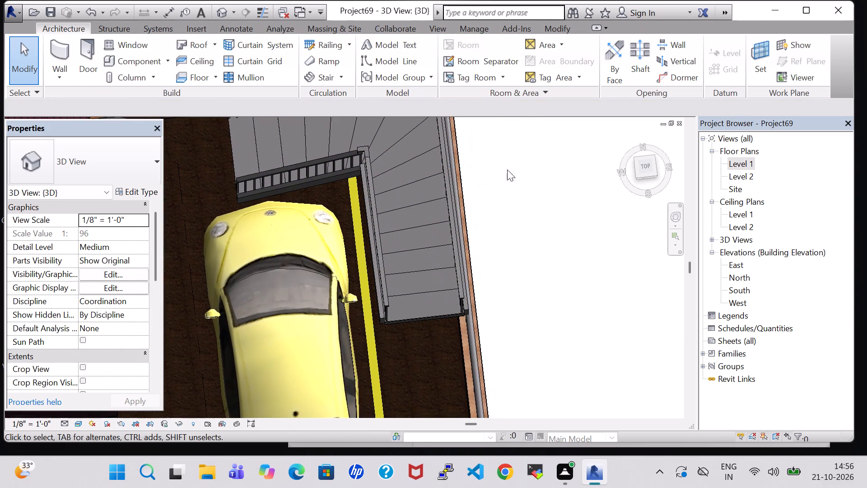
{"action": "middle_click_drag", "start_coordinate": [504, 269], "coordinate": [492, 106], "text": "shift"}
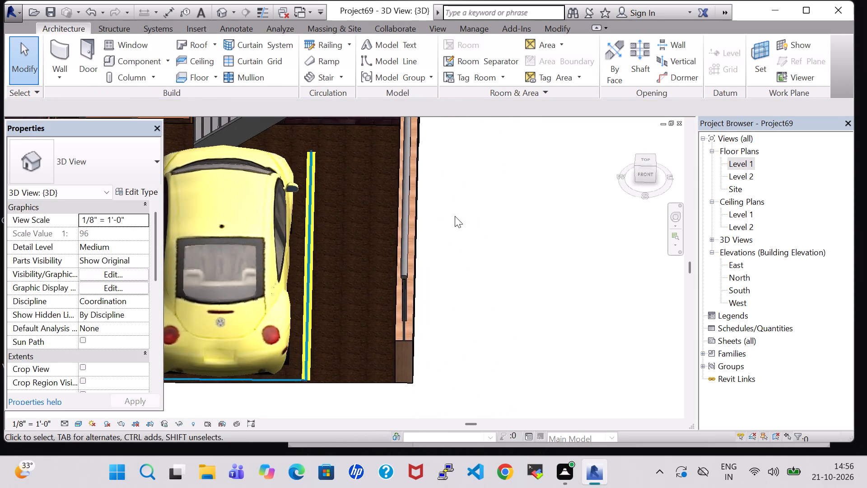
{"action": "middle_click_drag", "start_coordinate": [457, 292], "coordinate": [466, 224]}
{"action": "middle_click_drag", "start_coordinate": [513, 184], "coordinate": [550, 372]}
{"action": "middle_click", "coordinate": [550, 372]}
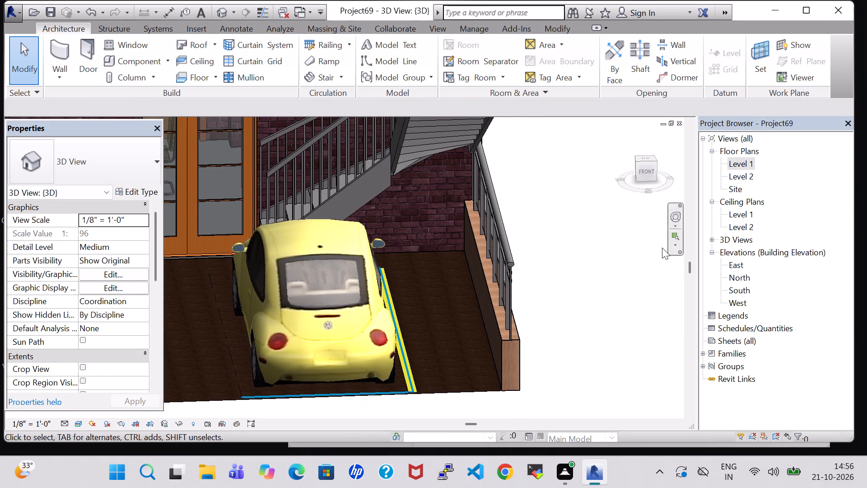
{"action": "double_click", "coordinate": [741, 165]}
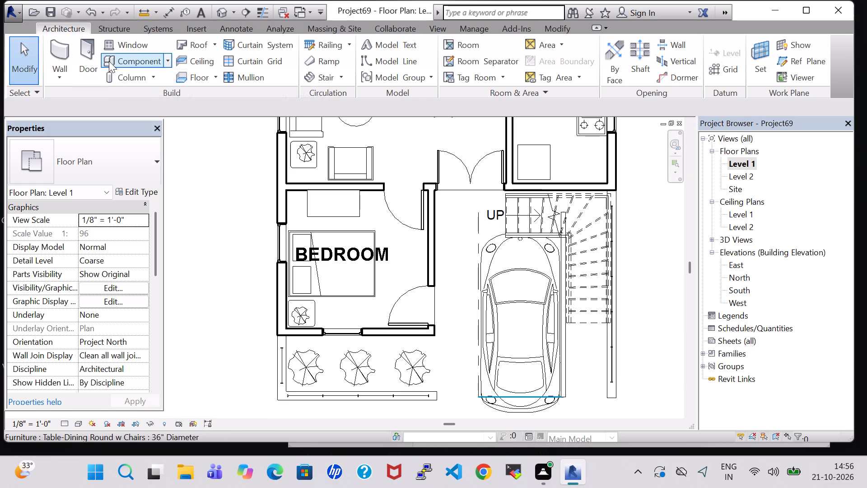
{"action": "left_click", "coordinate": [303, 363]}
{"action": "scroll", "coordinate": [305, 363], "scroll_direction": "up", "scroll_amount": 1}
{"action": "right_click", "coordinate": [305, 363]}
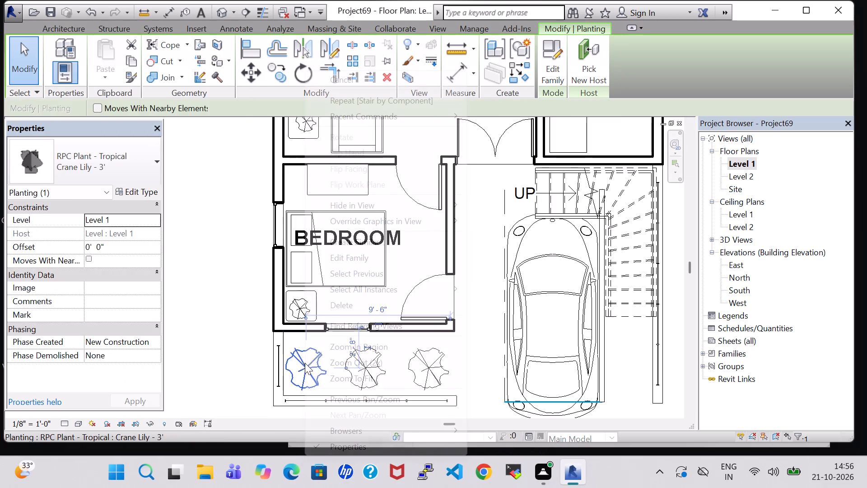
{"action": "left_click", "coordinate": [387, 243]}
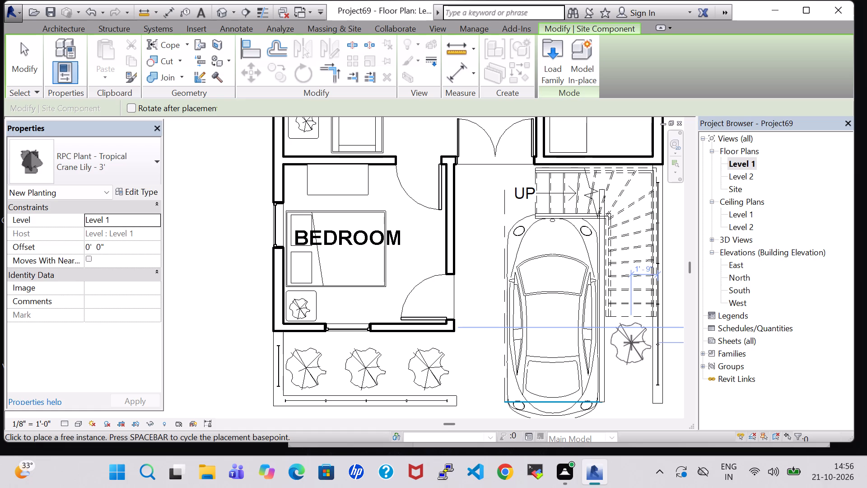
{"action": "left_click", "coordinate": [631, 341]}
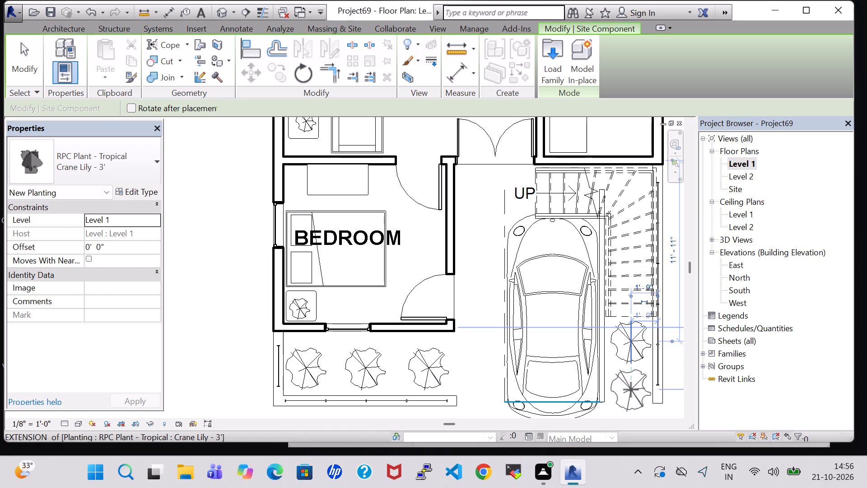
{"action": "left_click", "coordinate": [631, 389]}
{"action": "key", "text": "Escape"}
{"action": "key", "text": "Escape"}
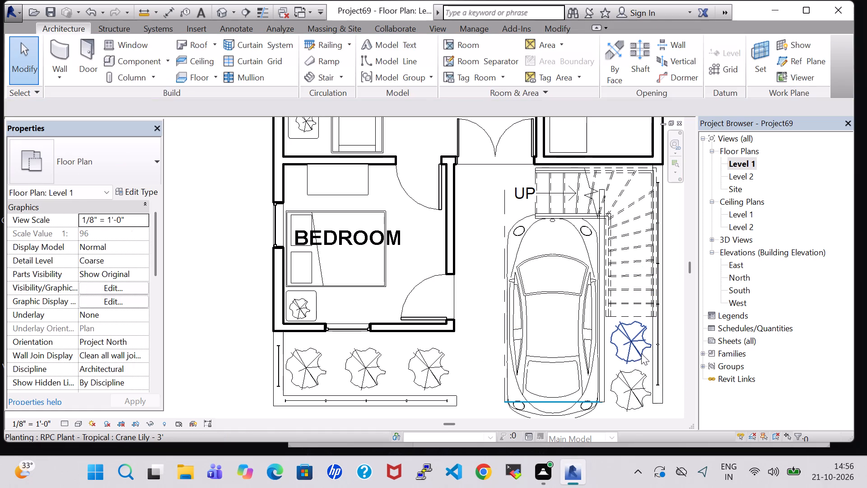
Move the new Crane Lily nearest the stair beneath its outer leg, about 7' from the house wall behind the stair.
{"action": "left_click", "coordinate": [639, 352]}
{"action": "key", "text": "Up"}
{"action": "key", "text": "Up"}
{"action": "key", "text": "Up"}
{"action": "key", "text": "Up"}
{"action": "key", "text": "Up"}
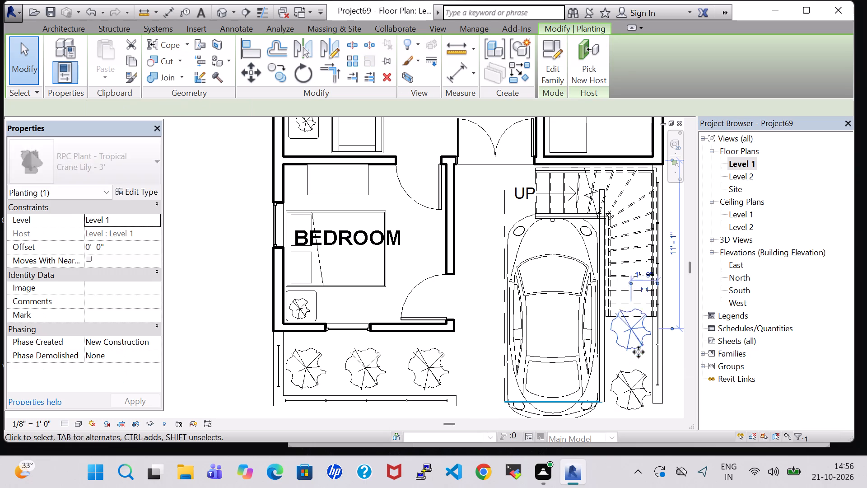
{"action": "key", "text": "Up"}
{"action": "key", "text": "Up"}
{"action": "key", "text": "Up"}
{"action": "key", "text": "Up"}
{"action": "key", "text": "Up"}
{"action": "key", "text": "Up"}
{"action": "key", "text": "Up"}
{"action": "key", "text": "Up"}
{"action": "key", "text": "Up"}
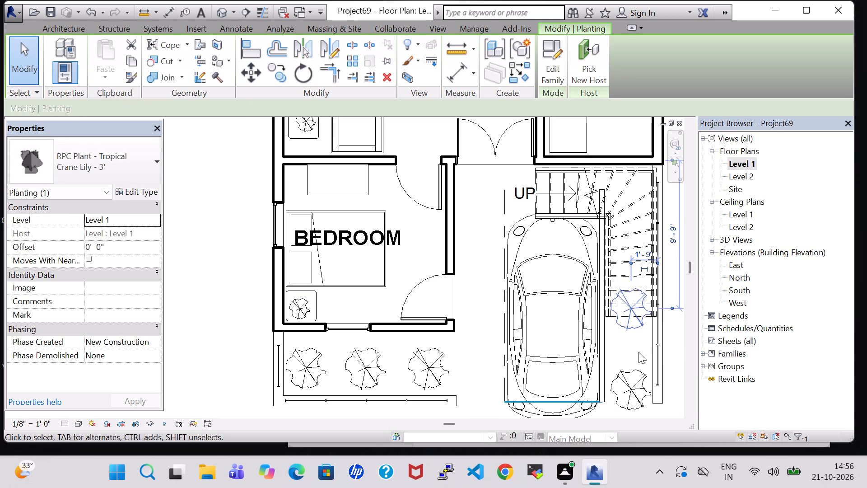
{"action": "key", "text": "Up"}
{"action": "key", "text": "Up"}
{"action": "key", "text": "Up"}
{"action": "key", "text": "Up"}
{"action": "key", "text": "Up"}
{"action": "key", "text": "Up"}
{"action": "key", "text": "Up"}
{"action": "key", "text": "Up"}
{"action": "key", "text": "Up"}
{"action": "key", "text": "Up"}
{"action": "key", "text": "Up"}
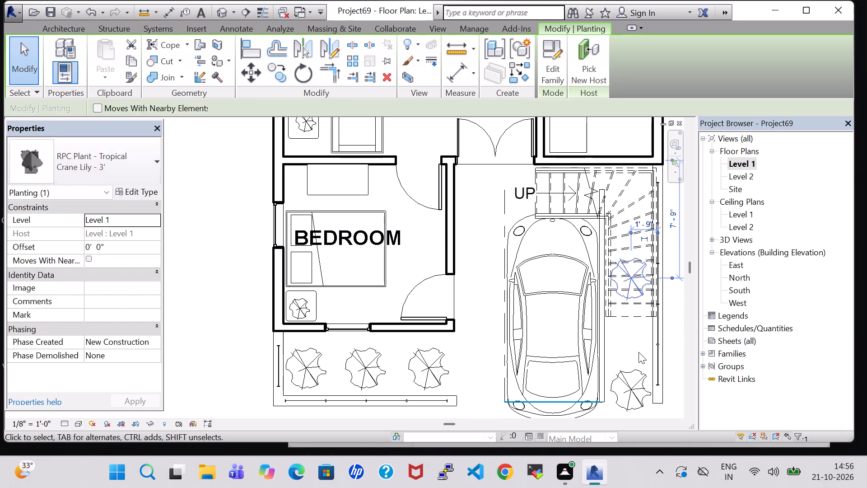
{"action": "key", "text": "Up"}
{"action": "key", "text": "Up"}
{"action": "key", "text": "Up"}
{"action": "key", "text": "Up"}
Move the other new Crane Lily closer to the stair's end, about 12' 7" from the house wall behind the stair.
{"action": "left_click", "coordinate": [636, 401]}
{"action": "key", "text": "Up"}
{"action": "key", "text": "Up"}
{"action": "key", "text": "Up"}
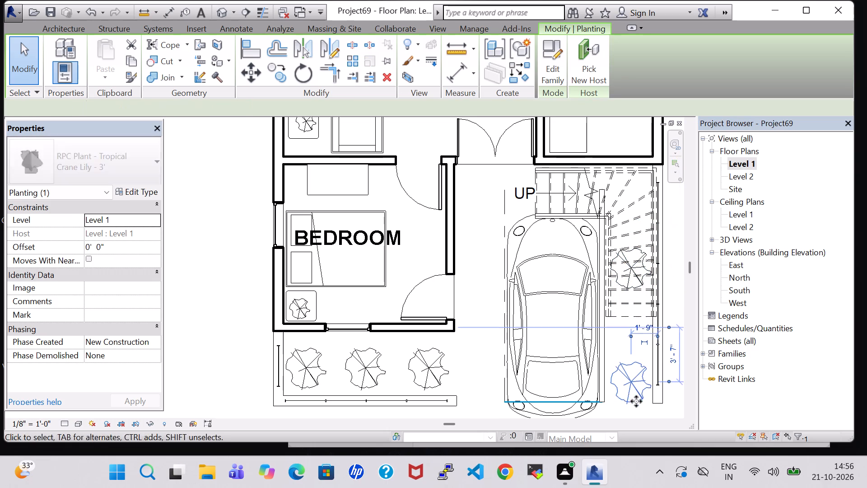
{"action": "key", "text": "Up"}
{"action": "key", "text": "Up"}
{"action": "key", "text": "Up"}
{"action": "key", "text": "Up"}
{"action": "key", "text": "Up"}
{"action": "key", "text": "Up"}
{"action": "key", "text": "Up"}
{"action": "key", "text": "Up"}
{"action": "key", "text": "Up"}
{"action": "key", "text": "Up"}
{"action": "key", "text": "Up"}
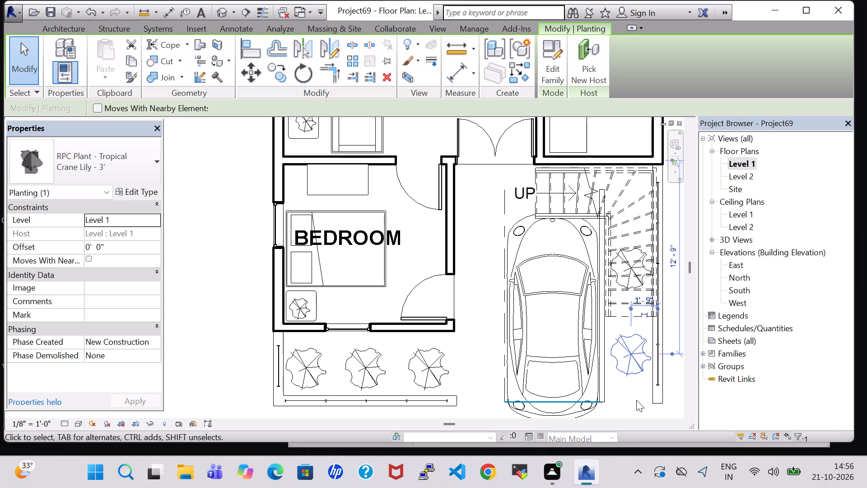
{"action": "key", "text": "Up"}
Change the plant just beyond the stair's end to RPC Plant - Tropical Jungle Flame - 3'.
{"action": "left_click", "coordinate": [85, 147]}
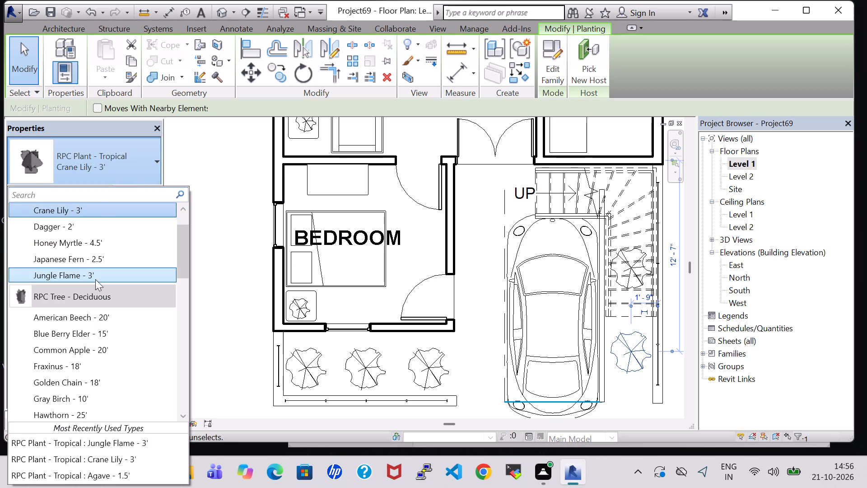
{"action": "left_click", "coordinate": [95, 279]}
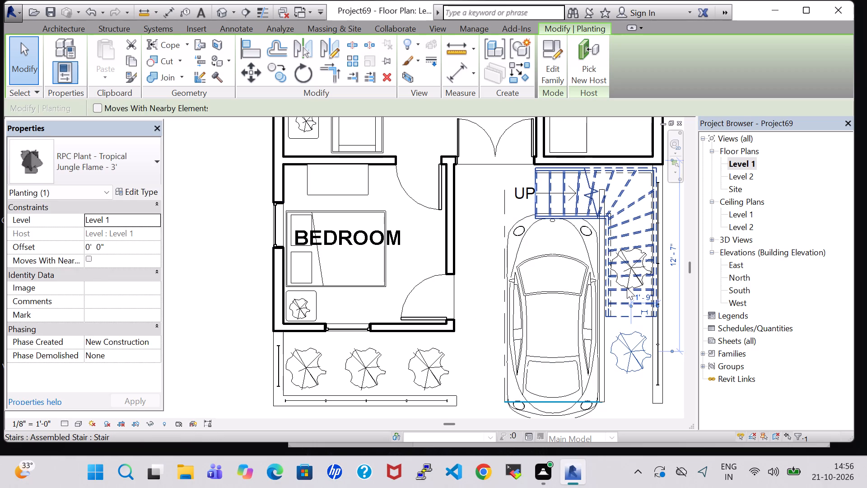
{"action": "left_click", "coordinate": [627, 403]}
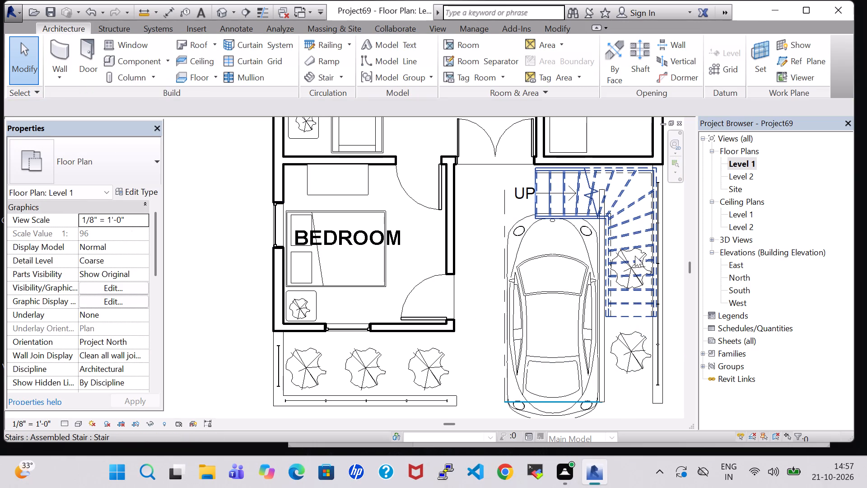
Check the plants in 3D and move the Crane Lily under the stair's winder turn, about 2' 5" from the house wall.
{"action": "left_click", "coordinate": [215, 10]}
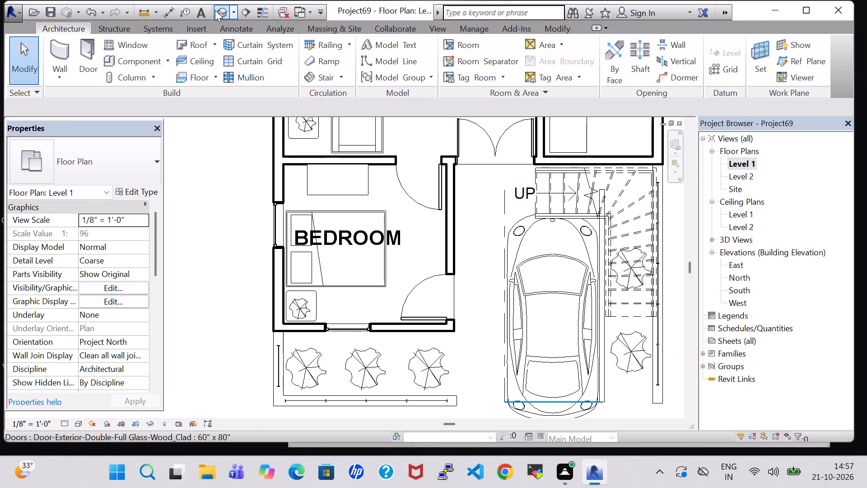
{"action": "left_click", "coordinate": [444, 267]}
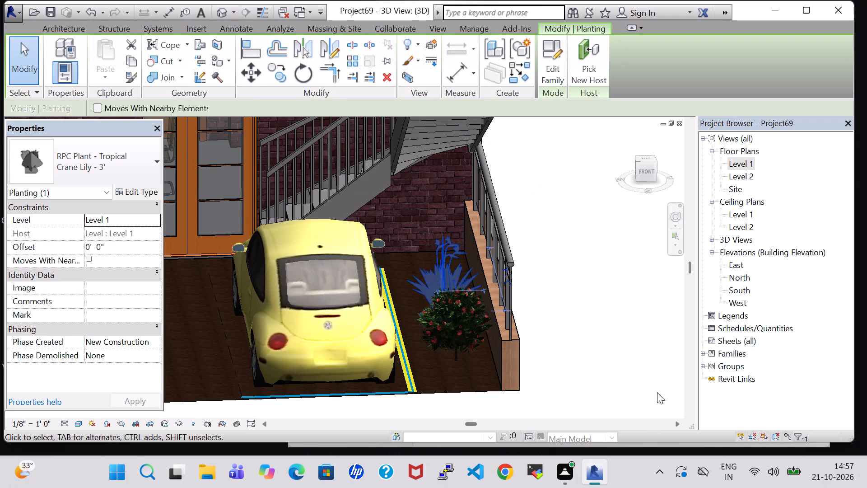
{"action": "key", "text": "Up"}
{"action": "key", "text": "Up"}
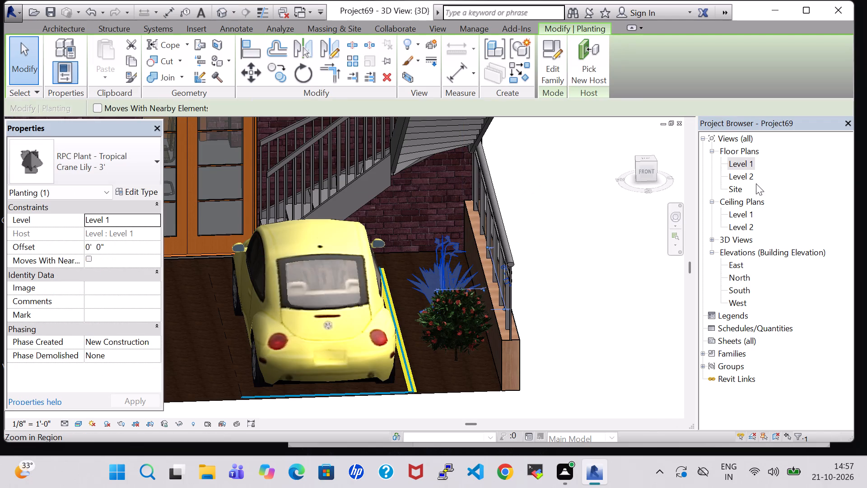
{"action": "double_click", "coordinate": [741, 165]}
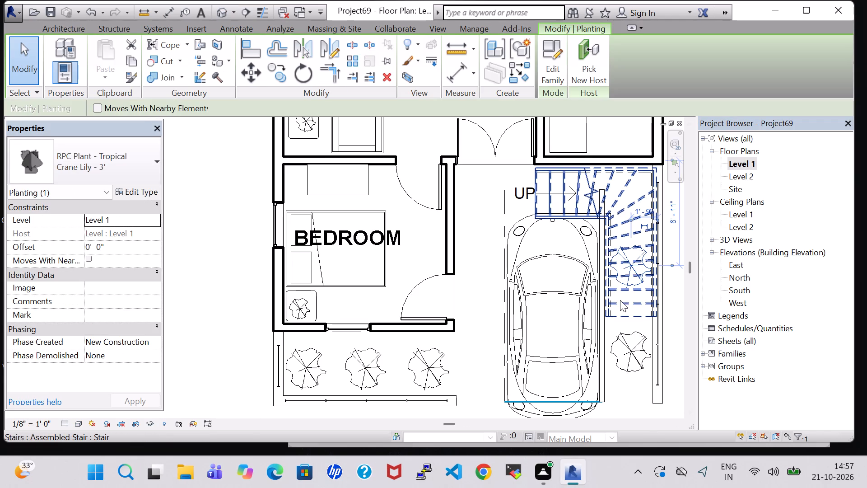
{"action": "left_click", "coordinate": [632, 256]}
{"action": "key", "text": "Up"}
{"action": "key", "text": "Up"}
{"action": "key", "text": "Up"}
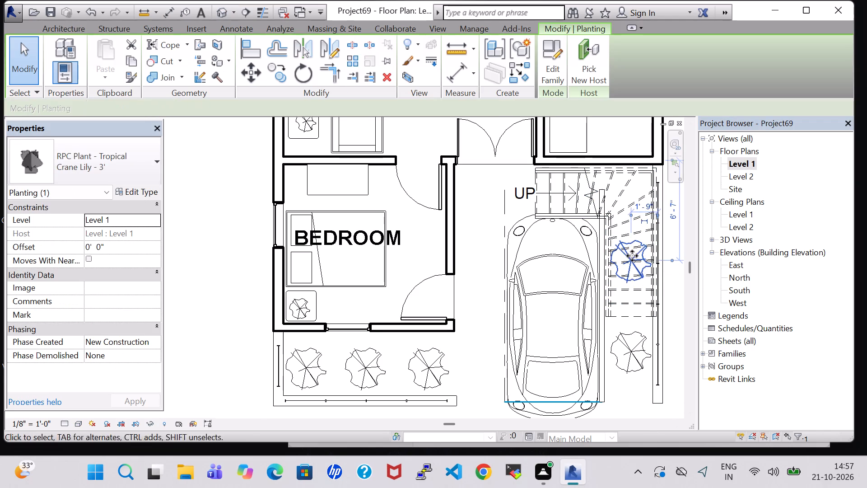
{"action": "key", "text": "Up"}
{"action": "key", "text": "Up"}
{"action": "key", "text": "Up"}
{"action": "key", "text": "Up"}
{"action": "key", "text": "Up"}
{"action": "key", "text": "Up"}
{"action": "key", "text": "Up"}
{"action": "key", "text": "Up"}
{"action": "key", "text": "Up"}
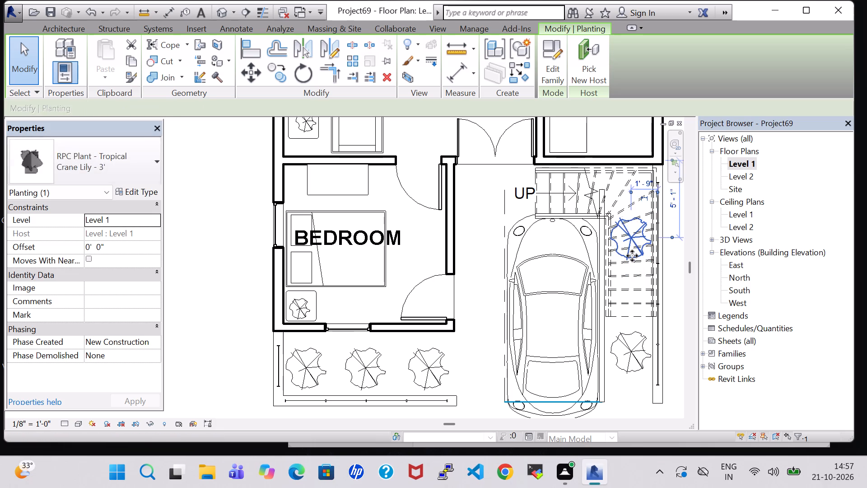
{"action": "key", "text": "Up"}
{"action": "key", "text": "Up"}
{"action": "key", "text": "Up"}
{"action": "key", "text": "Up"}
{"action": "key", "text": "Up"}
{"action": "key", "text": "Up"}
{"action": "key", "text": "Up"}
{"action": "key", "text": "Up"}
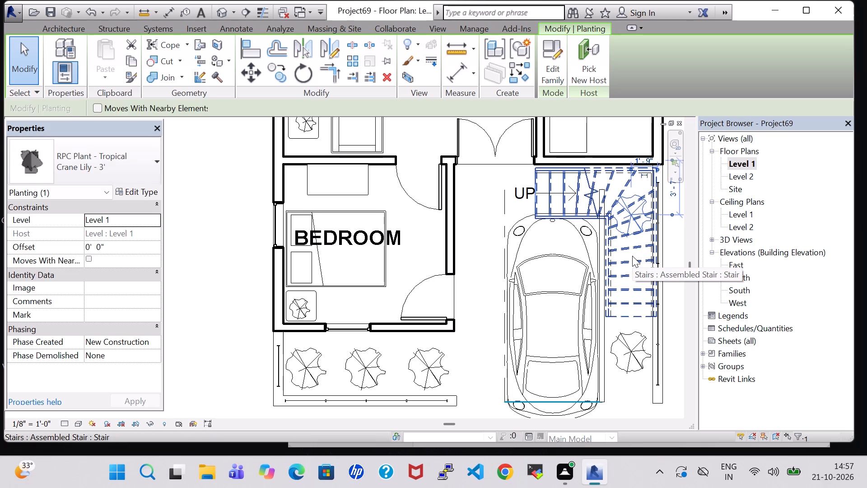
{"action": "key", "text": "Up"}
{"action": "key", "text": "Up"}
{"action": "key", "text": "Up"}
{"action": "key", "text": "Up"}
{"action": "key", "text": "Up"}
{"action": "key", "text": "Up"}
{"action": "key", "text": "Up"}
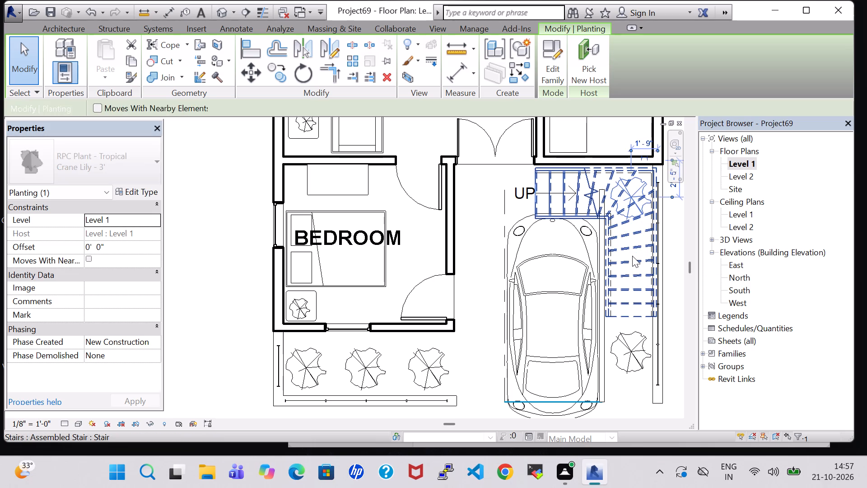
{"action": "key", "text": "Up"}
Move the Jungle Flame from beyond the stair's end to beneath the outer leg, about 5' 3" from the house wall behind the stair.
{"action": "left_click", "coordinate": [620, 338]}
{"action": "key", "text": "Up"}
{"action": "key", "text": "Up"}
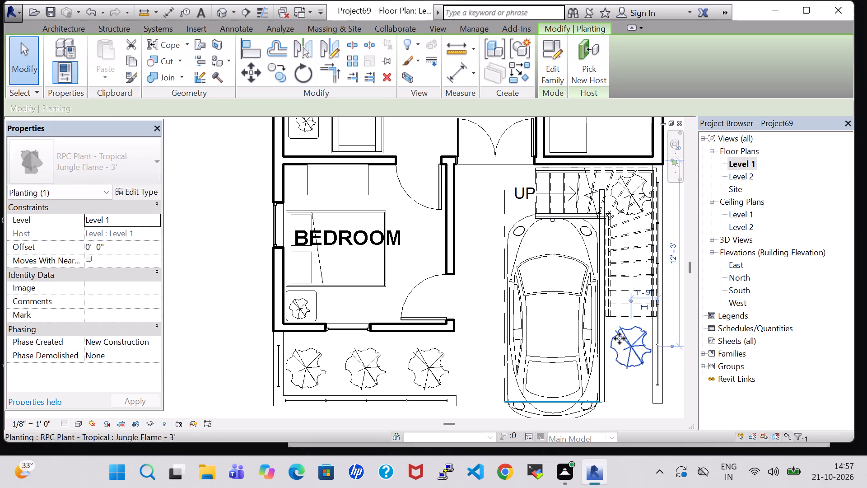
{"action": "key", "text": "Up"}
{"action": "key", "text": "Up"}
{"action": "key", "text": "Up"}
{"action": "key", "text": "Up"}
{"action": "key", "text": "Up"}
{"action": "key", "text": "Up"}
{"action": "key", "text": "Up"}
{"action": "key", "text": "Up"}
{"action": "key", "text": "Up"}
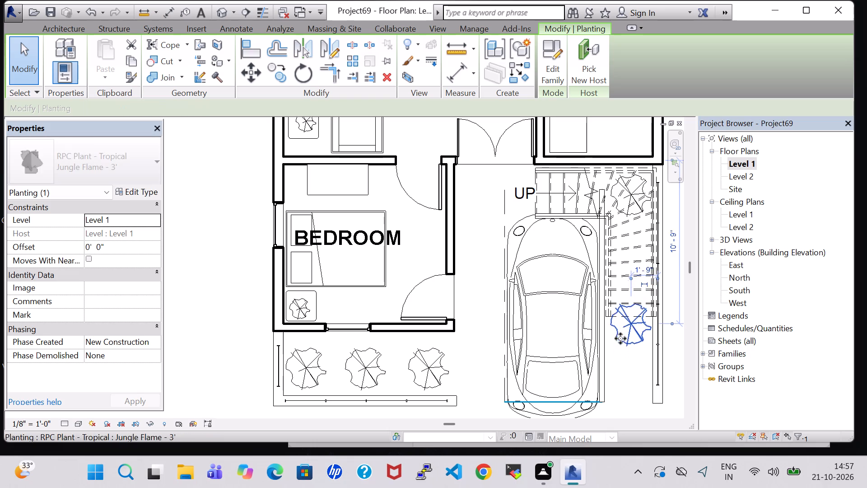
{"action": "key", "text": "Up"}
{"action": "key", "text": "Up"}
{"action": "key", "text": "Up"}
{"action": "key", "text": "Up"}
{"action": "key", "text": "Up"}
{"action": "key", "text": "Up"}
{"action": "key", "text": "Up"}
{"action": "key", "text": "Up"}
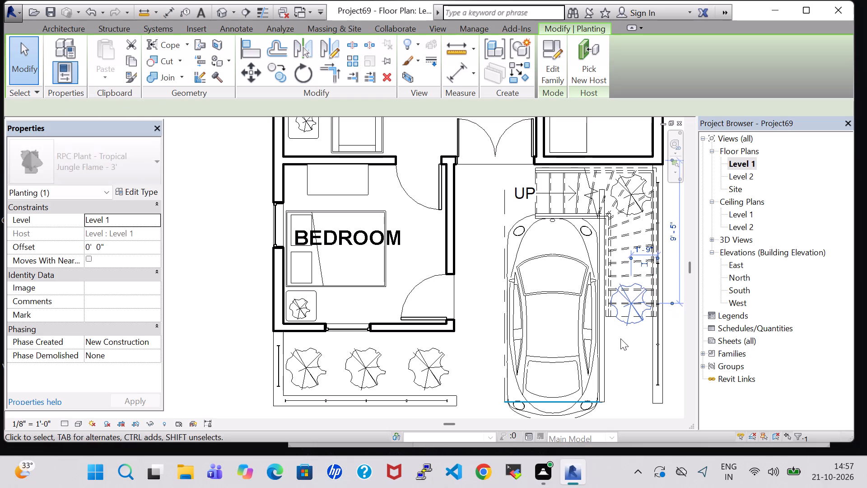
{"action": "key", "text": "Up"}
{"action": "key", "text": "Up"}
{"action": "key", "text": "Up"}
{"action": "key", "text": "Up"}
{"action": "key", "text": "Up"}
{"action": "key", "text": "Up"}
{"action": "key", "text": "Up"}
{"action": "key", "text": "Up"}
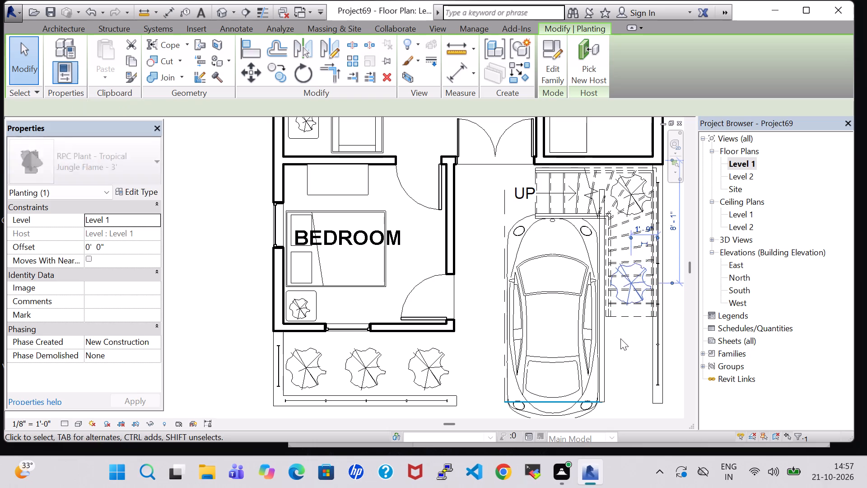
{"action": "key", "text": "Up"}
{"action": "key", "text": "Up"}
{"action": "key", "text": "Up"}
{"action": "key", "text": "Up"}
{"action": "key", "text": "Up"}
{"action": "key", "text": "Up"}
{"action": "key", "text": "Up"}
{"action": "key", "text": "Up"}
{"action": "key", "text": "Up"}
{"action": "key", "text": "Up"}
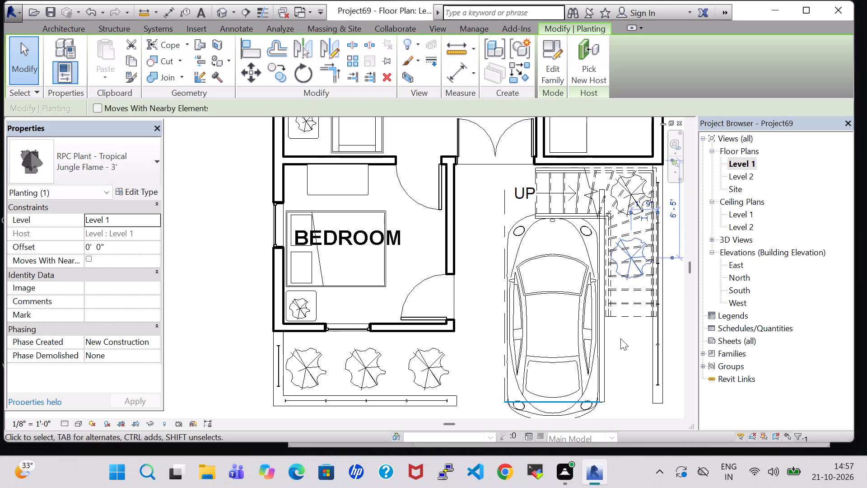
{"action": "key", "text": "Up"}
{"action": "key", "text": "Up"}
{"action": "key", "text": "Up"}
{"action": "key", "text": "Up"}
{"action": "key", "text": "Up"}
{"action": "key", "text": "Up"}
{"action": "key", "text": "Up"}
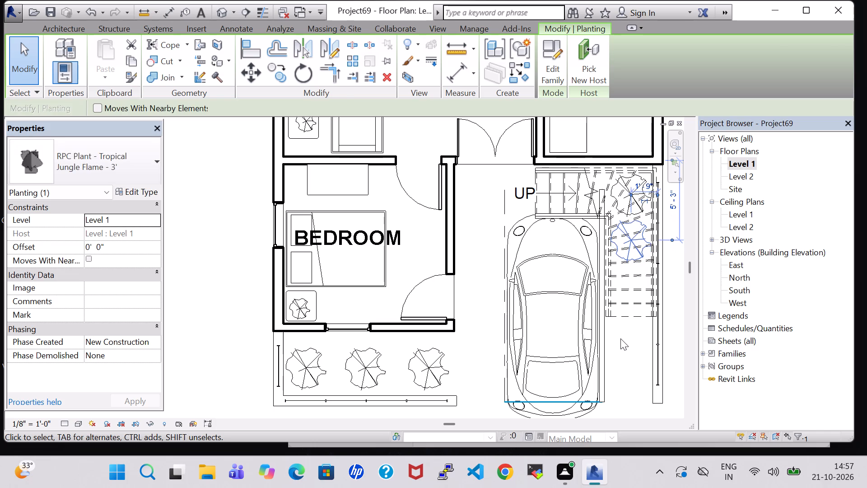
{"action": "left_click", "coordinate": [624, 350]}
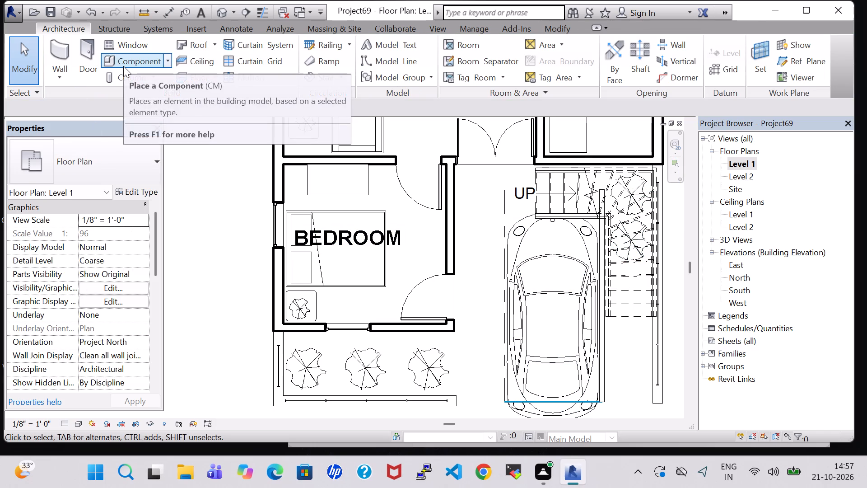
Add a similar RPC Plant - Tropical Crane Lily - 3' at the end of the stair's outer leg, about 9' 5" from the house wall.
{"action": "left_click", "coordinate": [146, 66]}
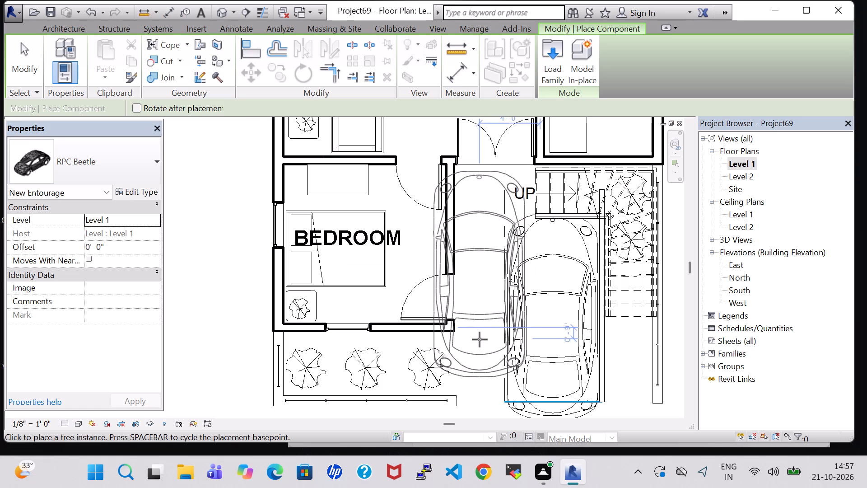
{"action": "key", "text": "Escape"}
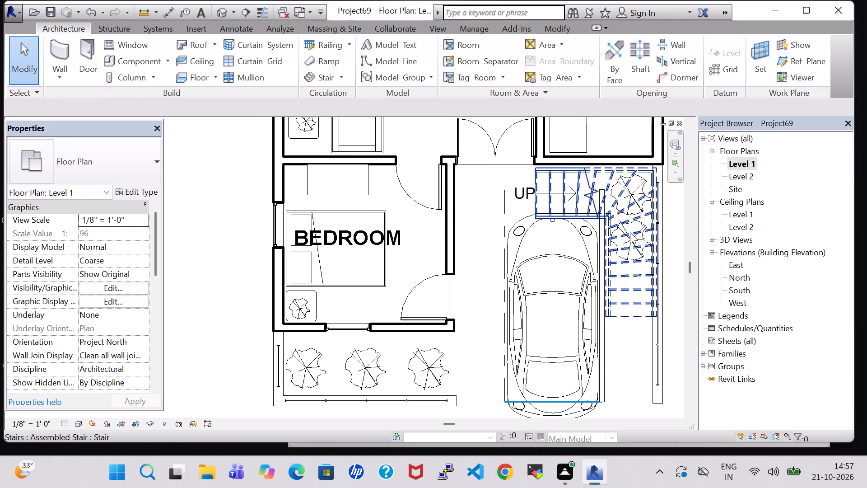
{"action": "scroll", "coordinate": [650, 226], "scroll_direction": "up", "scroll_amount": 6}
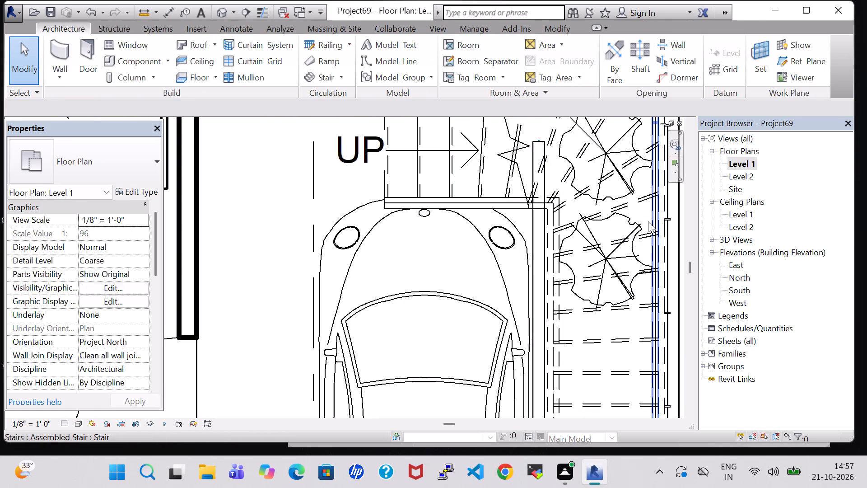
{"action": "left_click", "coordinate": [639, 221]}
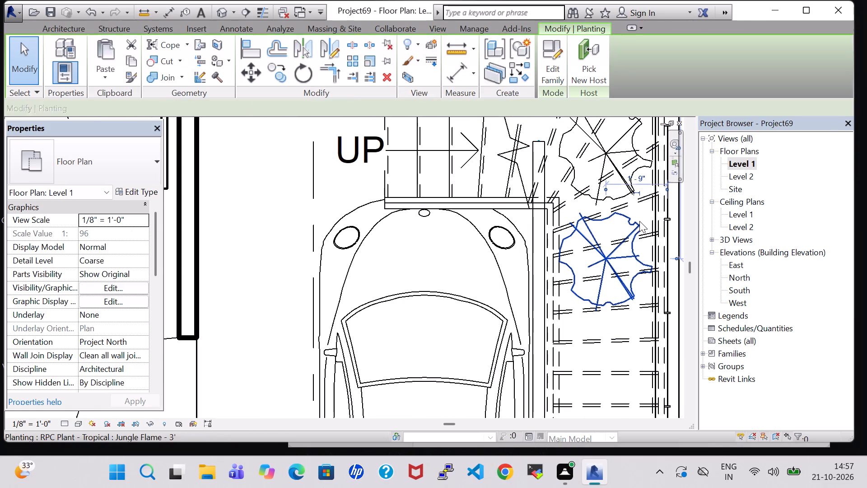
{"action": "left_click", "coordinate": [633, 136]}
{"action": "scroll", "coordinate": [692, 378], "scroll_direction": "down", "scroll_amount": 4}
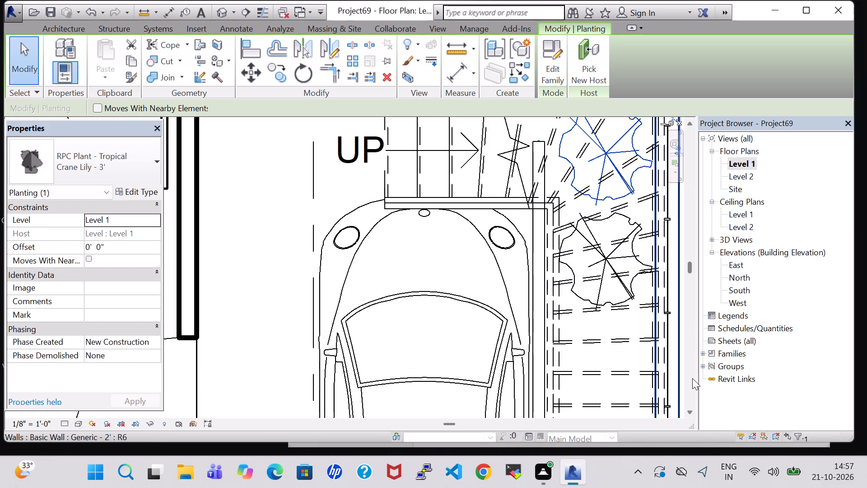
{"action": "scroll", "coordinate": [692, 378], "scroll_direction": "down", "scroll_amount": 2}
{"action": "scroll", "coordinate": [462, 286], "scroll_direction": "down", "scroll_amount": 9}
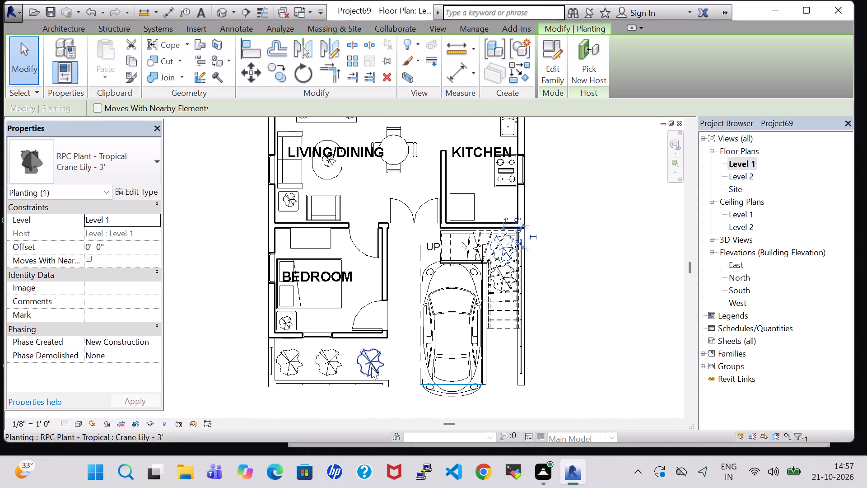
{"action": "left_click", "coordinate": [371, 367]}
{"action": "right_click", "coordinate": [371, 367]}
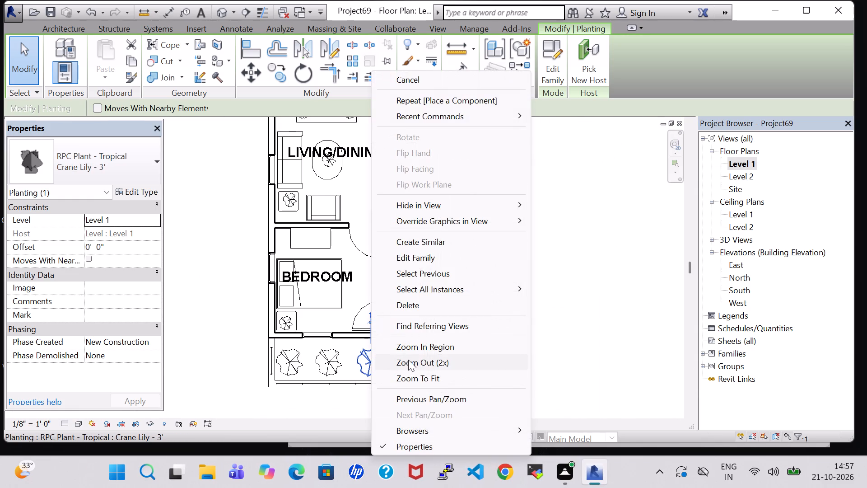
{"action": "left_click", "coordinate": [448, 242]}
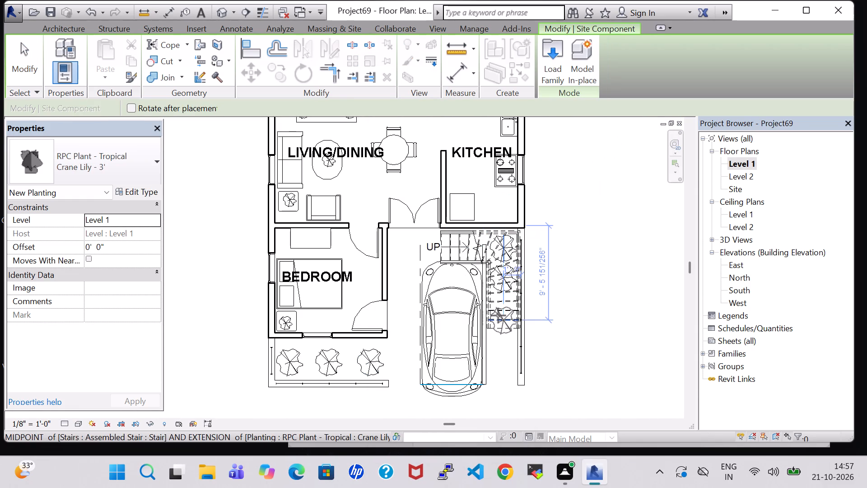
{"action": "left_click", "coordinate": [498, 315]}
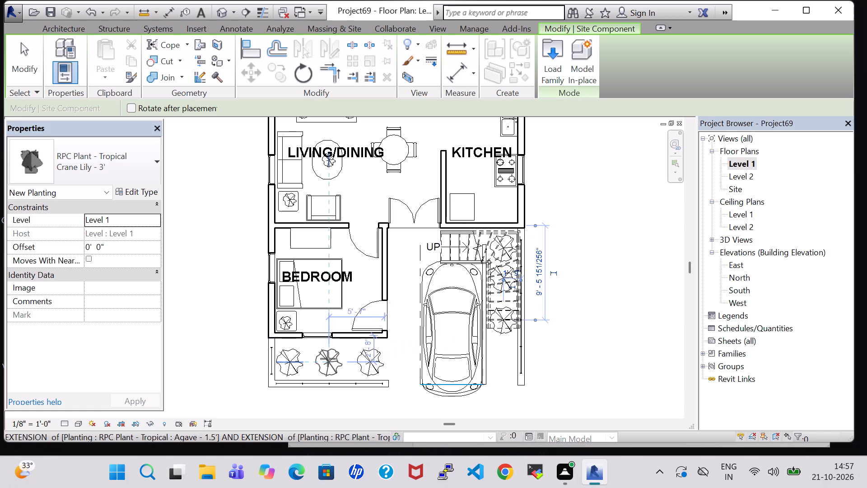
{"action": "key", "text": "Escape"}
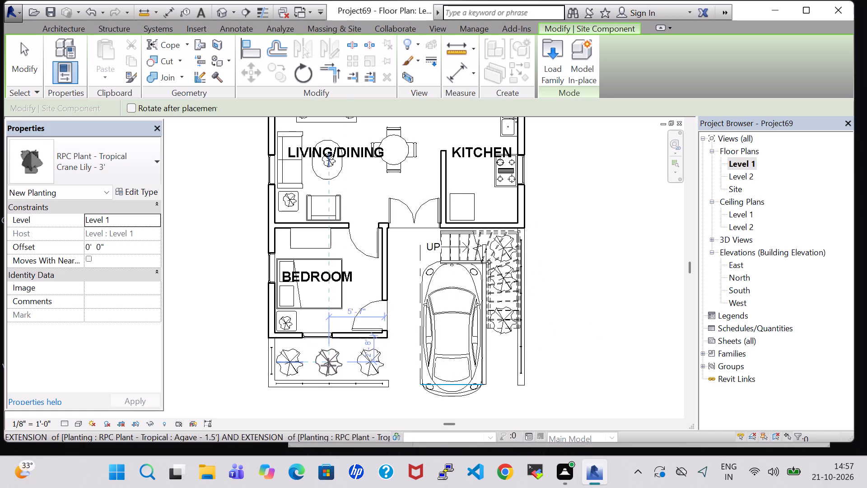
{"action": "key", "text": "Escape"}
Add a similar RPC Plant - Tropical Jungle Flame - 3' beyond the stair's end, about 13' 8" from the house wall behind the stair.
{"action": "left_click", "coordinate": [328, 366]}
{"action": "right_click", "coordinate": [328, 366]}
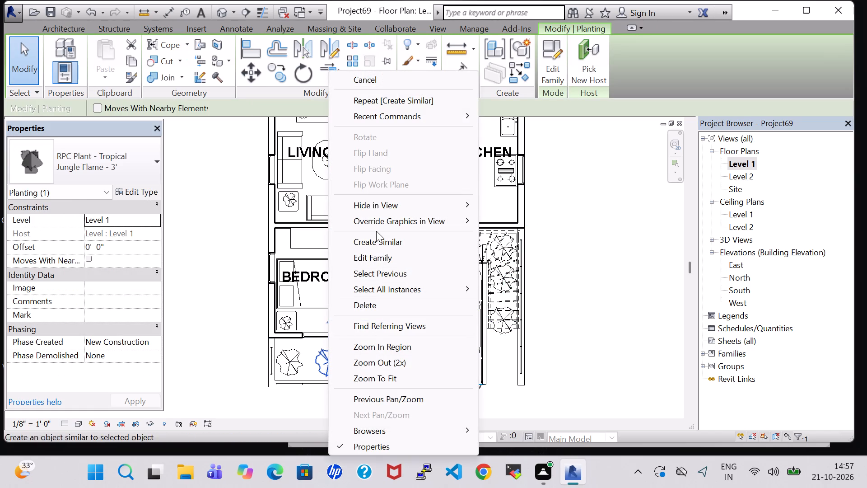
{"action": "left_click", "coordinate": [379, 243]}
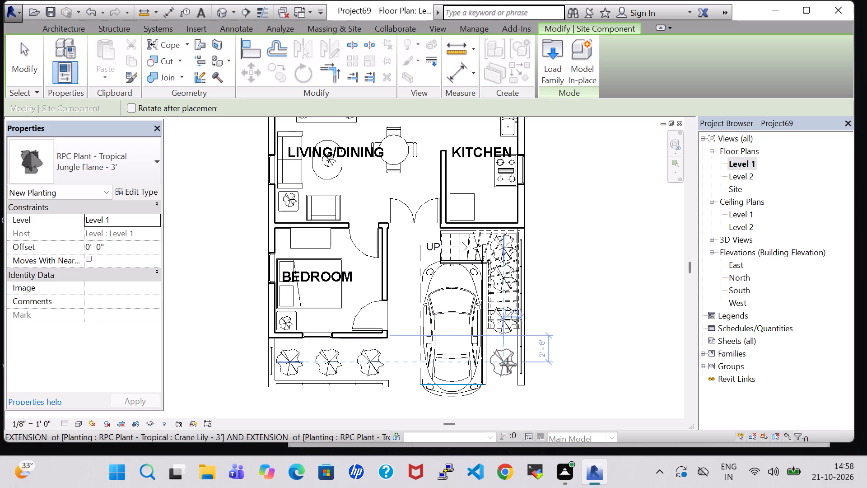
{"action": "left_click", "coordinate": [508, 365]}
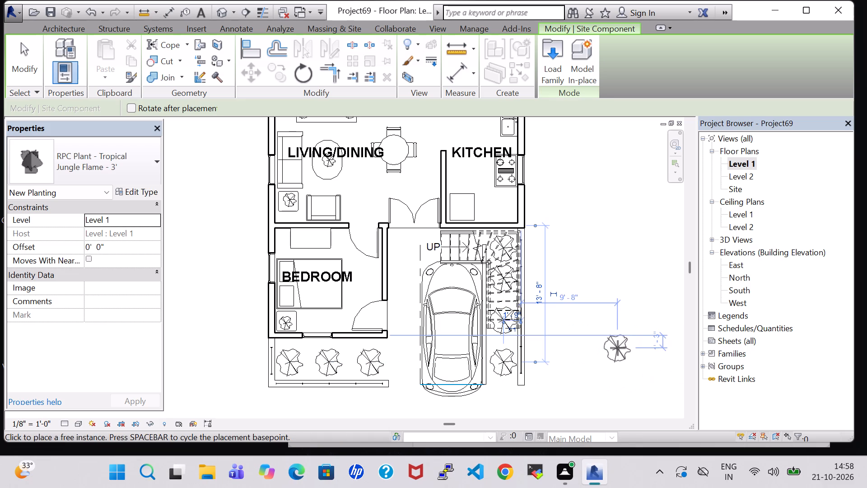
{"action": "key", "text": "Escape"}
{"action": "key", "text": "Escape"}
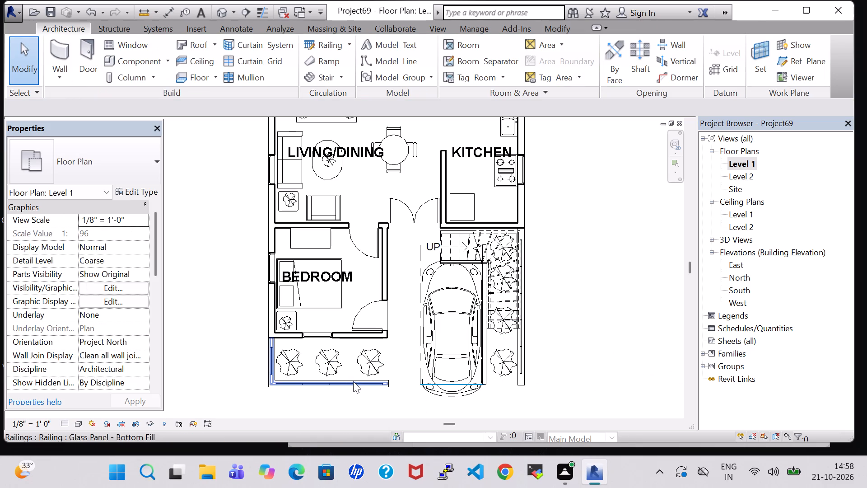
Move the low front planter wall outward to about 6' 9" from the bedroom's front wall.
{"action": "scroll", "coordinate": [354, 378], "scroll_direction": "up", "scroll_amount": 5}
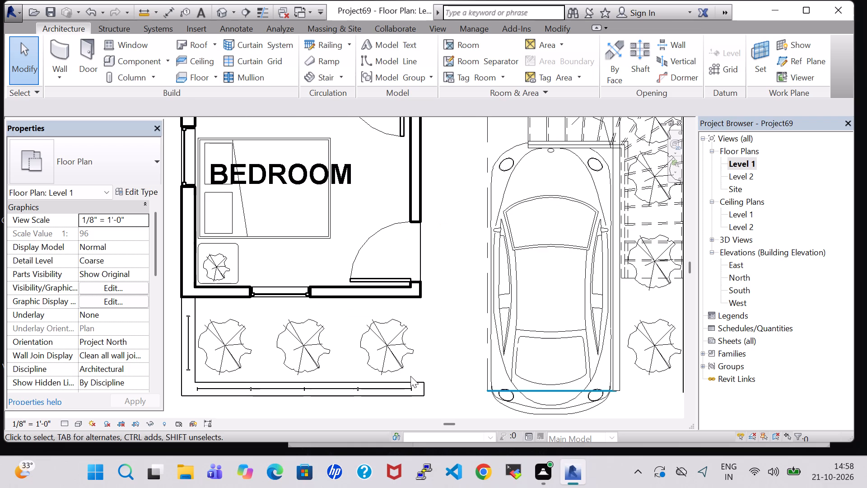
{"action": "left_click", "coordinate": [412, 380]}
{"action": "key", "text": "Down"}
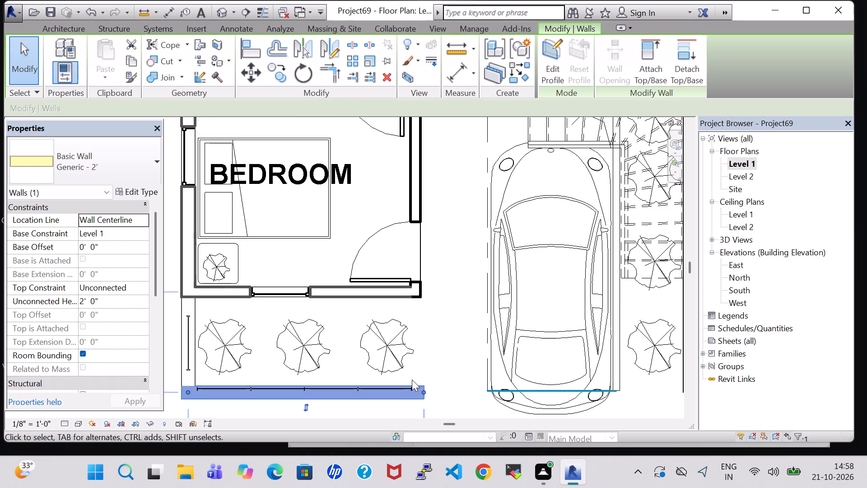
{"action": "key", "text": "Down"}
{"action": "key", "text": "Down"}
{"action": "key", "text": "Down"}
{"action": "key", "text": "Down"}
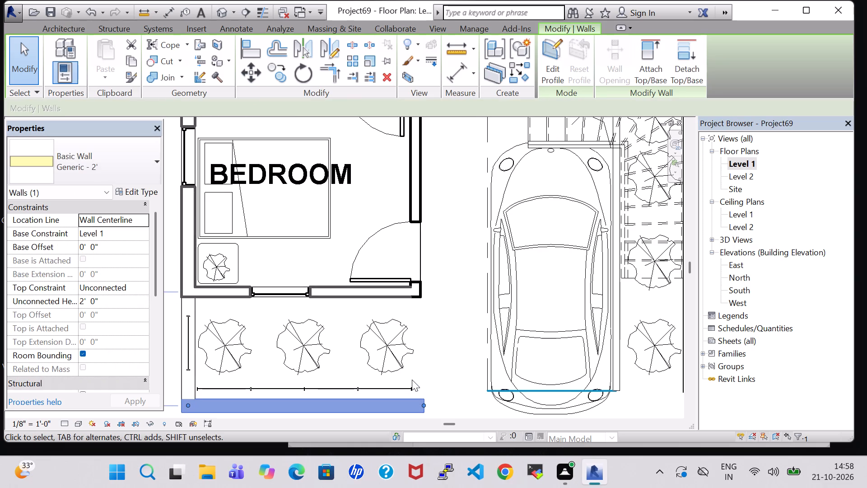
{"action": "key", "text": "Down"}
{"action": "key", "text": "Down"}
{"action": "scroll", "coordinate": [426, 367], "scroll_direction": "down", "scroll_amount": 3}
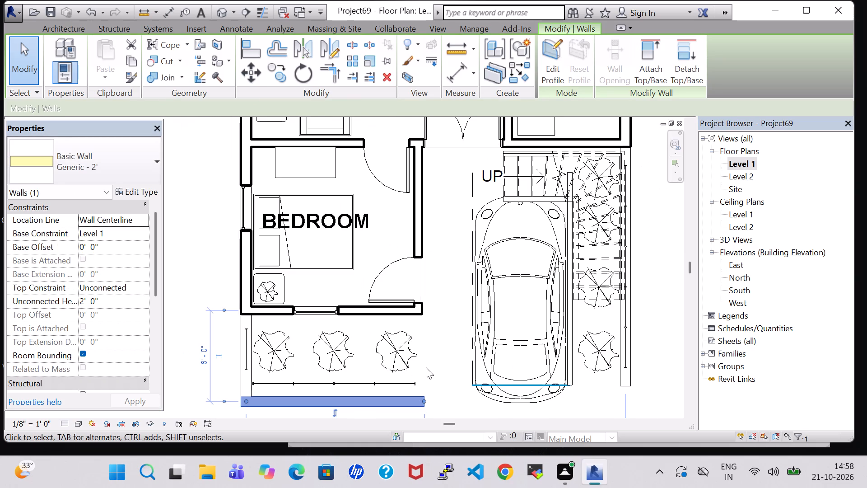
{"action": "key", "text": "Down"}
{"action": "key", "text": "Down"}
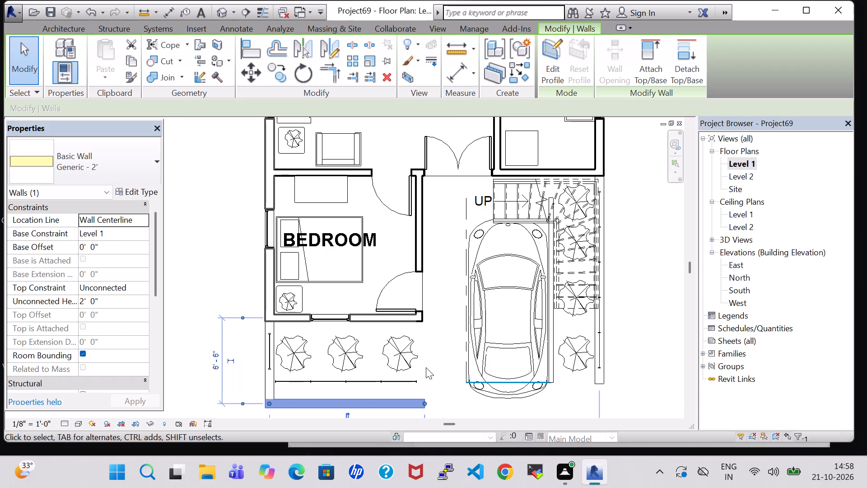
{"action": "key", "text": "Down"}
{"action": "left_click", "coordinate": [434, 351]}
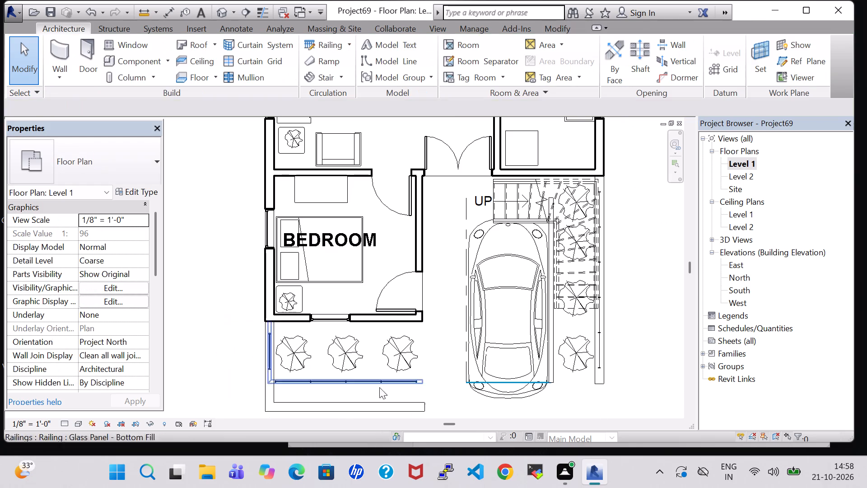
Edit the planter railing's path so its front segment runs along the relocated low front wall.
{"action": "left_click", "coordinate": [332, 383]}
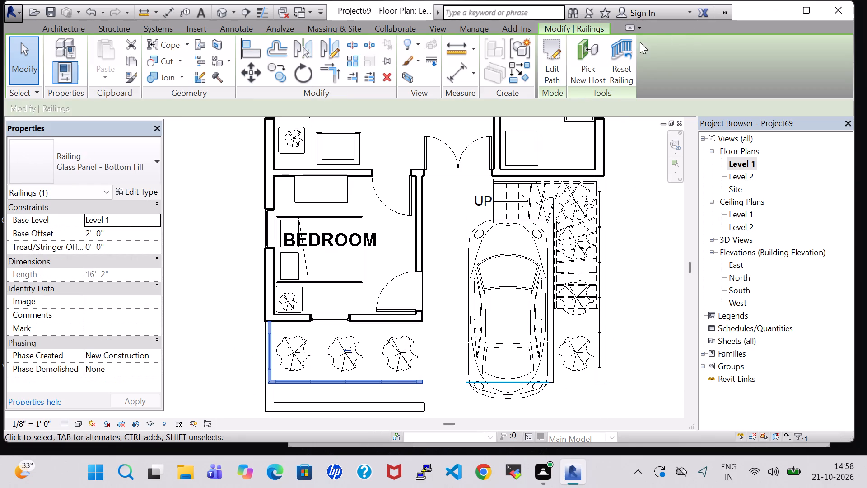
{"action": "left_click", "coordinate": [558, 59]}
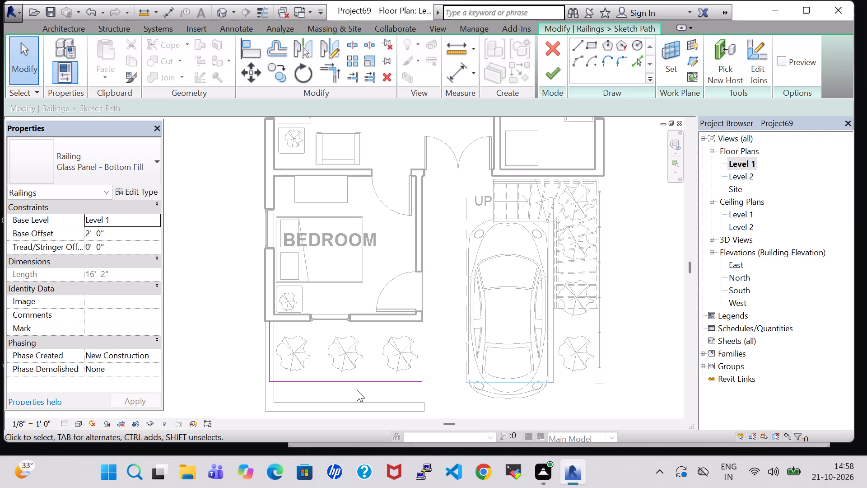
{"action": "left_click", "coordinate": [359, 379]}
{"action": "key", "text": "Down"}
{"action": "key", "text": "Down"}
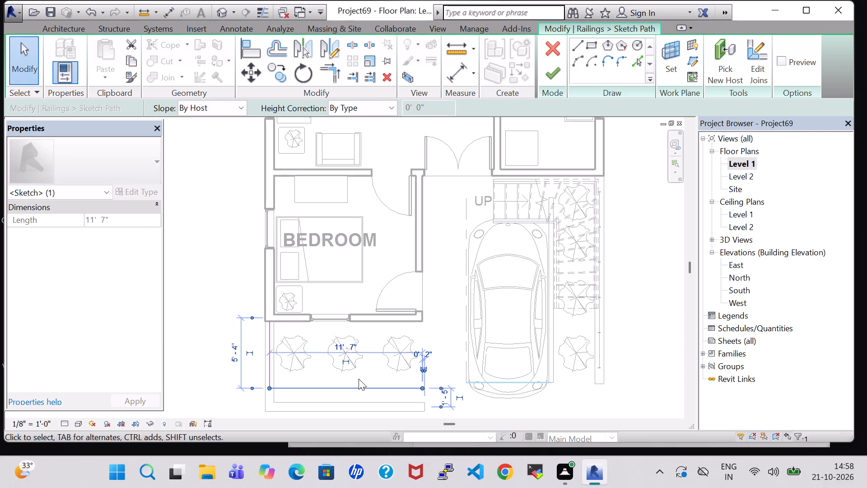
{"action": "key", "text": "Down"}
{"action": "key", "text": "Down"}
{"action": "key", "text": "Down"}
{"action": "key", "text": "Down"}
{"action": "key", "text": "Down"}
{"action": "key", "text": "Down"}
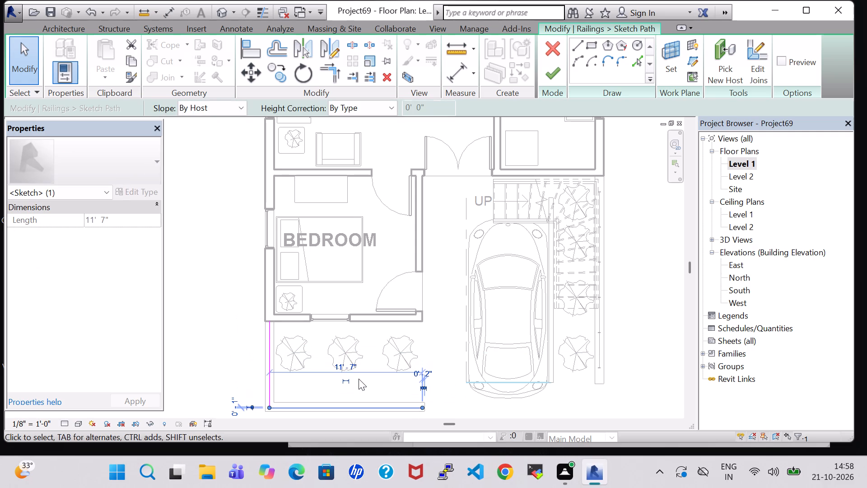
{"action": "left_click", "coordinate": [546, 73]}
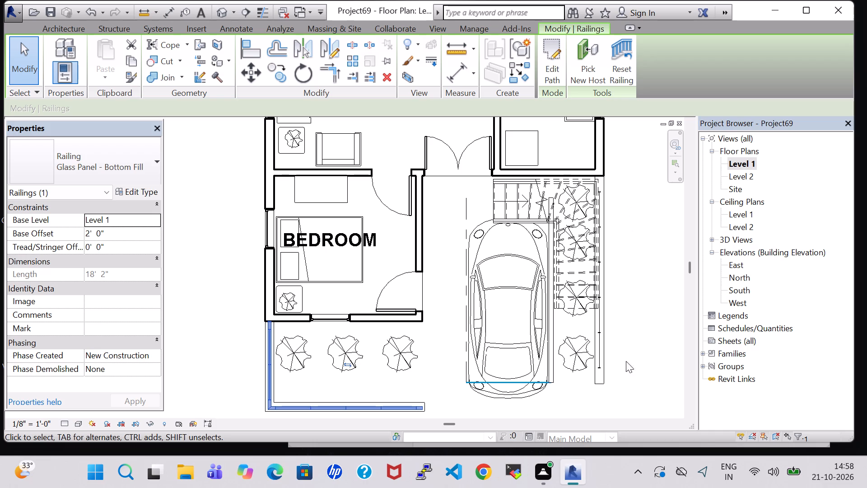
Extend the low Generic - 2' wall beside the stair forward to 18' 0", level with the front planter wall's outer face.
{"action": "scroll", "coordinate": [632, 373], "scroll_direction": "up", "scroll_amount": 3}
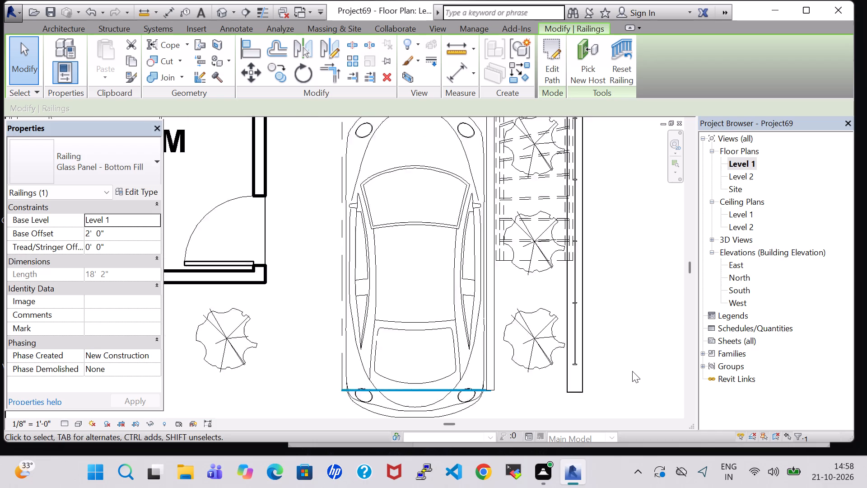
{"action": "scroll", "coordinate": [632, 371], "scroll_direction": "up", "scroll_amount": 2}
{"action": "left_click", "coordinate": [579, 350]}
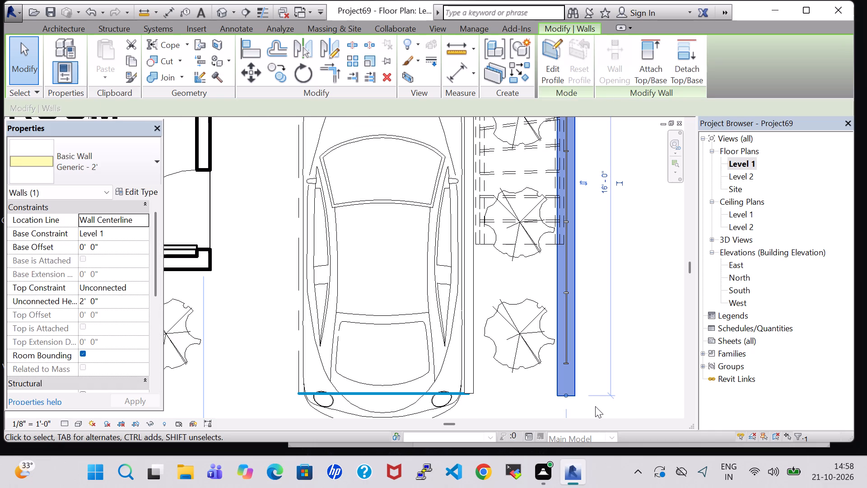
{"action": "scroll", "coordinate": [595, 406], "scroll_direction": "down", "scroll_amount": 6}
{"action": "key", "text": "Down"}
{"action": "key", "text": "Down"}
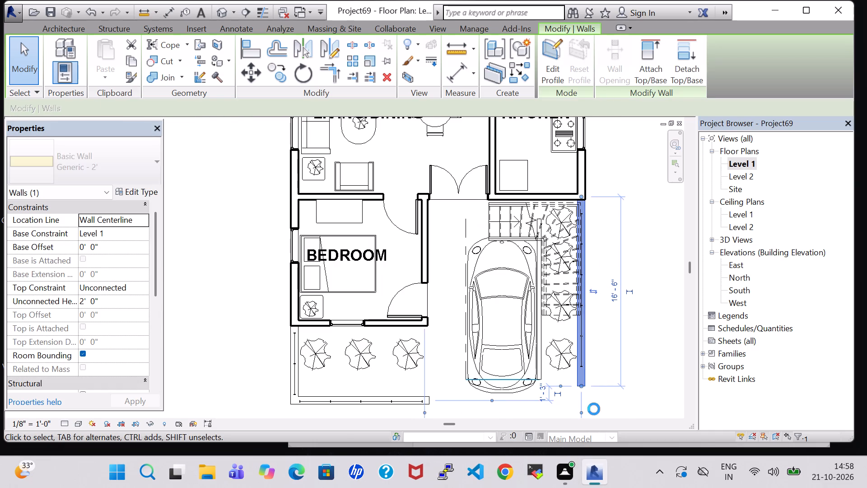
{"action": "key", "text": "Down"}
{"action": "key", "text": "Down"}
{"action": "key", "text": "Down"}
{"action": "key", "text": "Down"}
{"action": "key", "text": "Down"}
{"action": "key", "text": "Down"}
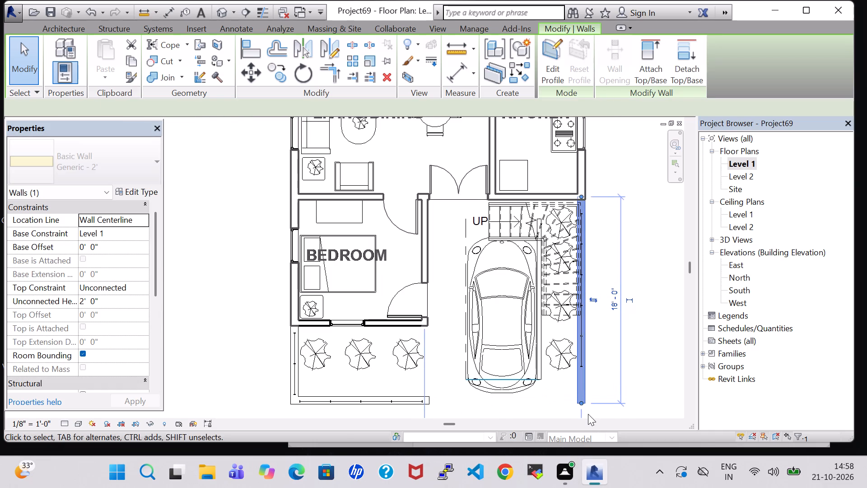
{"action": "left_click", "coordinate": [676, 347]}
Open the path of the glass-panel railing on the low side wall beside the stair for editing.
{"action": "left_click", "coordinate": [581, 355]}
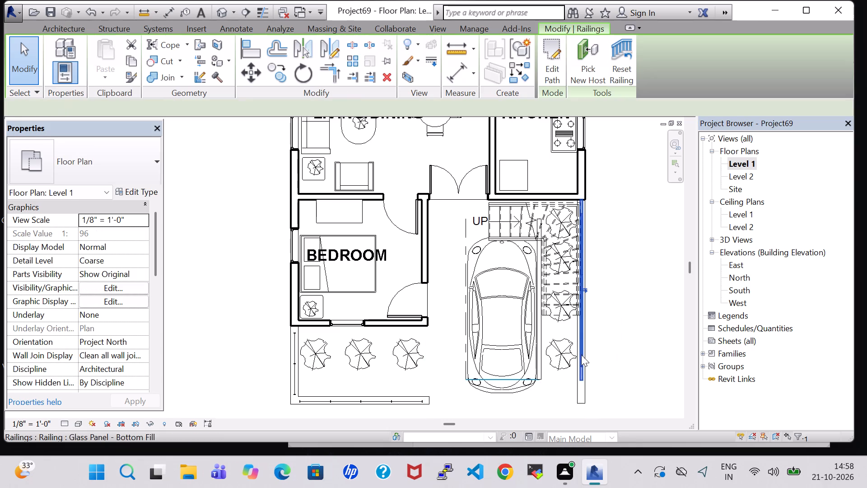
{"action": "left_click", "coordinate": [552, 66]}
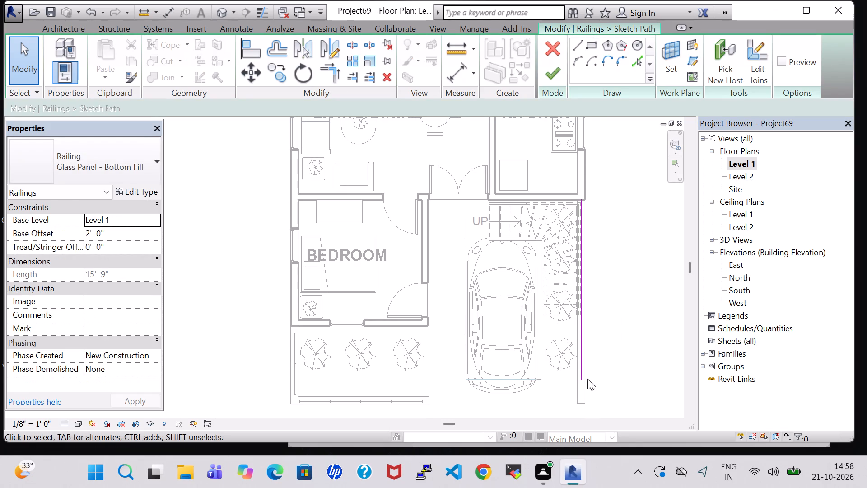
{"action": "left_click", "coordinate": [578, 379]}
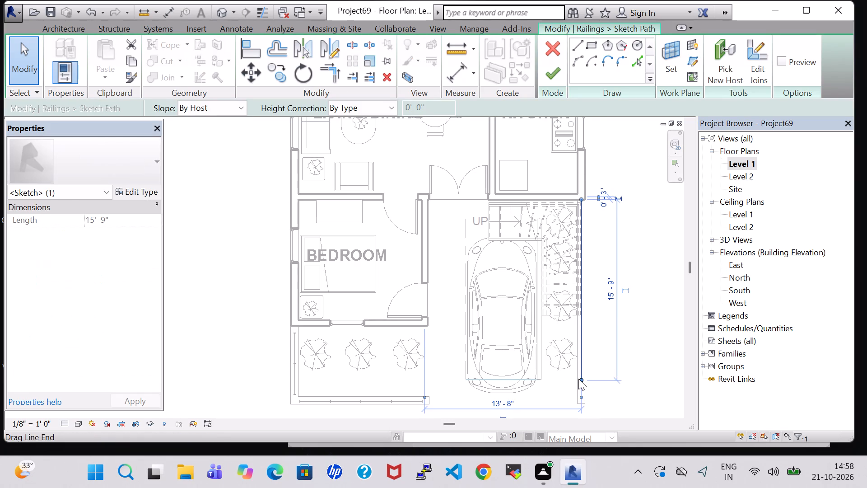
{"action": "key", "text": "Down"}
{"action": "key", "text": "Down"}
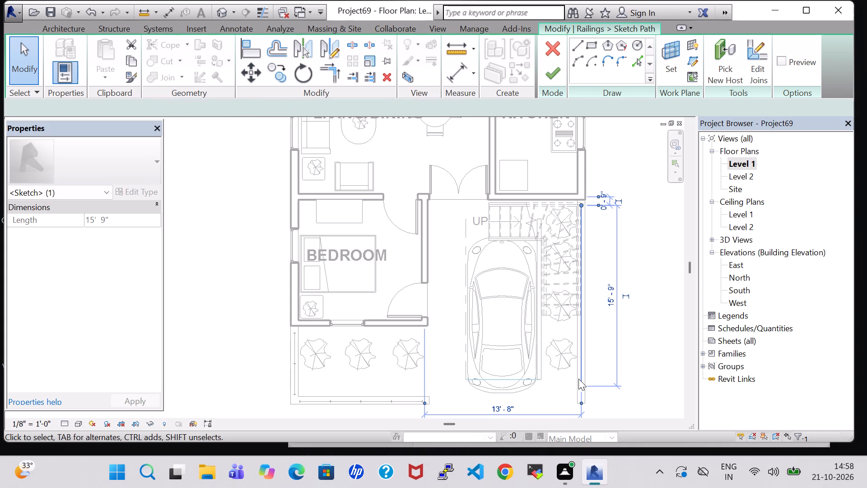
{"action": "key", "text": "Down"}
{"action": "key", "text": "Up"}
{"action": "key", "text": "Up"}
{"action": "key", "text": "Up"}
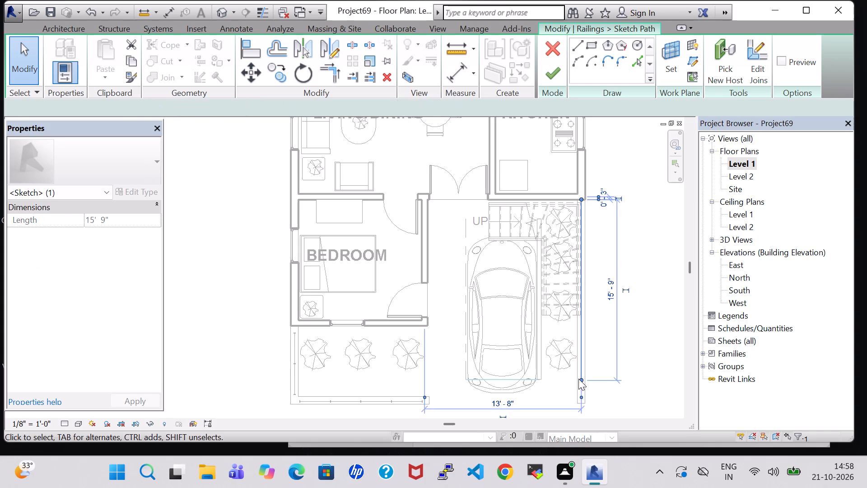
Lengthen the side railing's path forward to 17' 2", ending in line with the front planter wall's inner face, and finish the sketch.
{"action": "left_click", "coordinate": [598, 394]}
{"action": "left_click", "coordinate": [584, 380]}
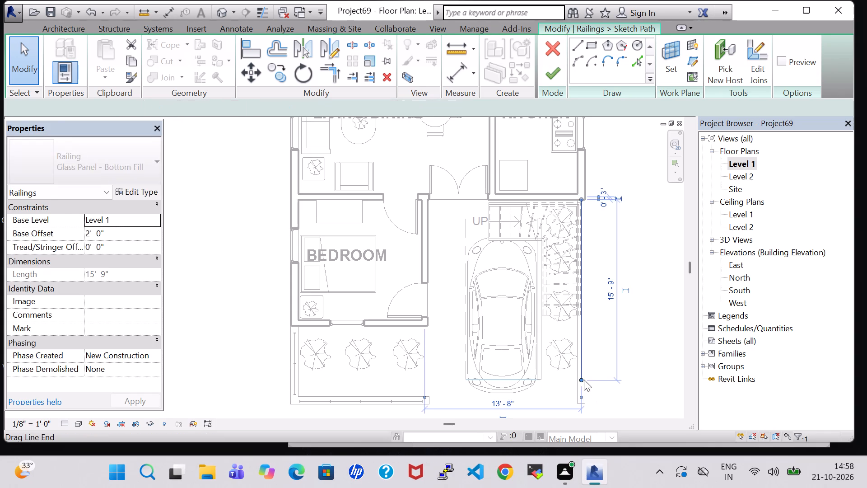
{"action": "scroll", "coordinate": [584, 380], "scroll_direction": "up", "scroll_amount": 5}
{"action": "left_click_drag", "start_coordinate": [579, 380], "coordinate": [579, 398]}
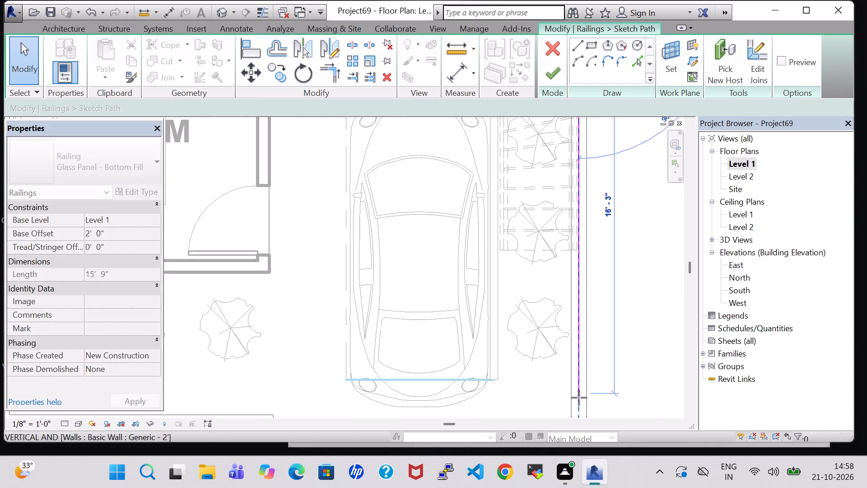
{"action": "left_click_drag", "start_coordinate": [579, 398], "coordinate": [579, 404]}
{"action": "middle_click_drag", "start_coordinate": [580, 386], "coordinate": [613, 300]}
{"action": "scroll", "coordinate": [580, 386], "scroll_direction": "up", "scroll_amount": 1}
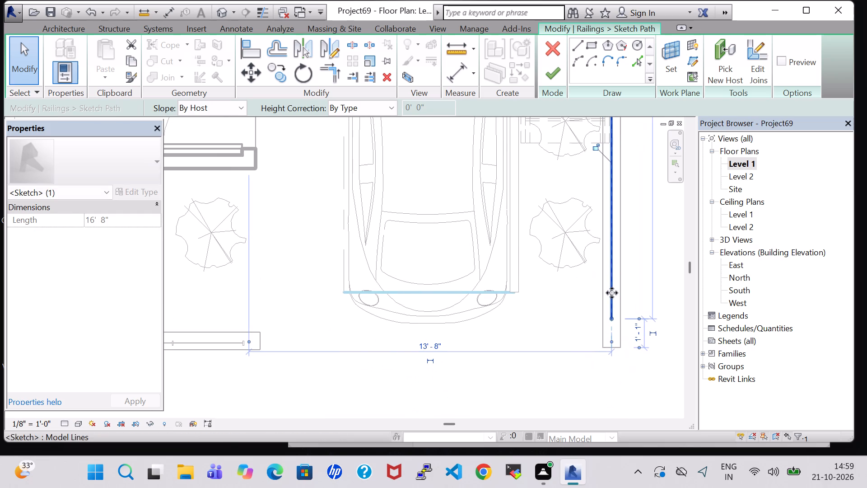
{"action": "left_click_drag", "start_coordinate": [612, 318], "coordinate": [611, 330]}
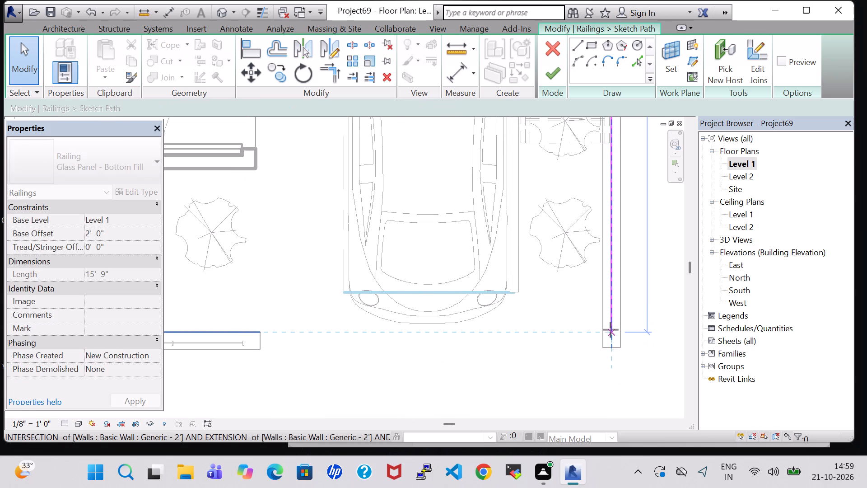
{"action": "left_click_drag", "start_coordinate": [611, 330], "coordinate": [611, 330]}
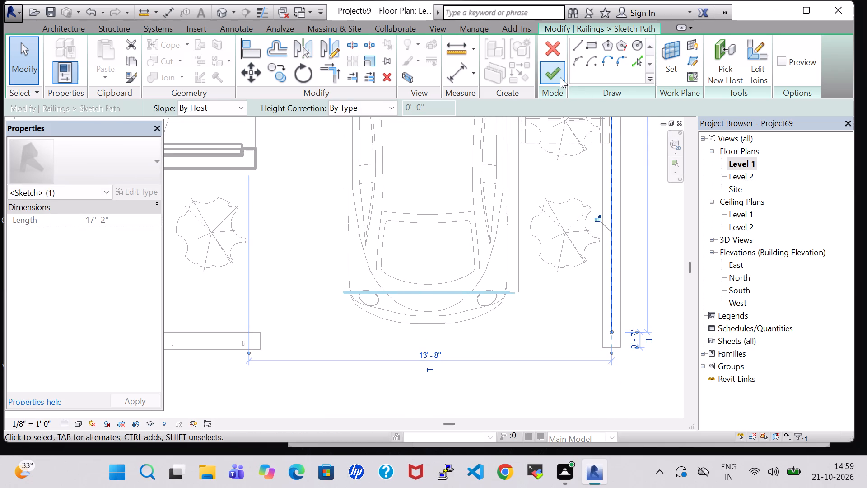
{"action": "left_click", "coordinate": [560, 77]}
Examine the extended side wall and railing, the plants and the parked car from several angles in 3D.
{"action": "left_click", "coordinate": [218, 14]}
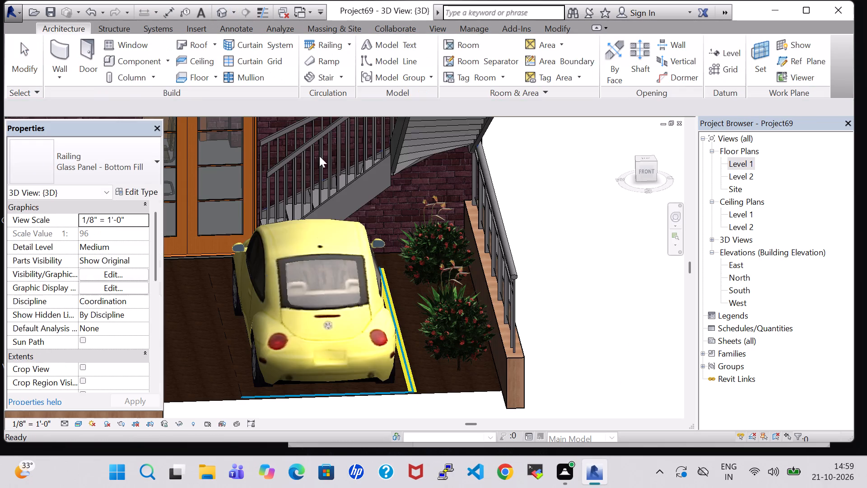
{"action": "scroll", "coordinate": [382, 253], "scroll_direction": "down", "scroll_amount": 3}
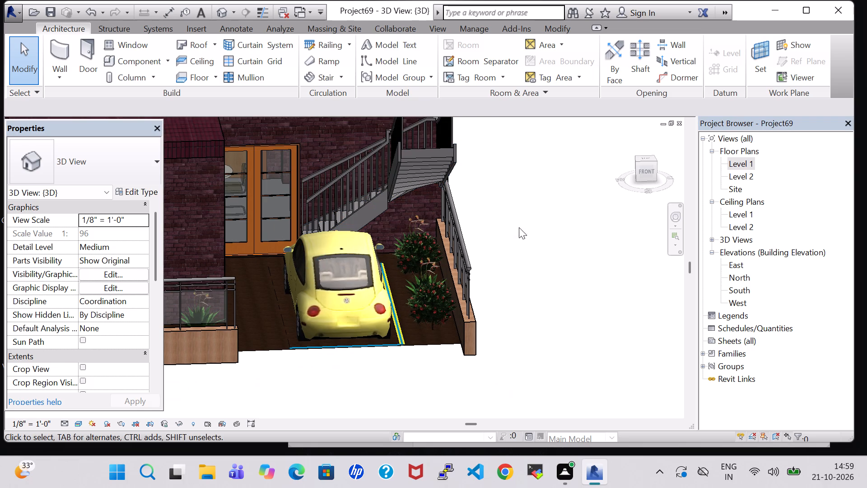
{"action": "middle_click_drag", "start_coordinate": [505, 215], "coordinate": [505, 324], "text": "shift"}
{"action": "middle_click_drag", "start_coordinate": [505, 324], "coordinate": [504, 222]}
{"action": "scroll", "coordinate": [505, 324], "scroll_direction": "up", "scroll_amount": 1}
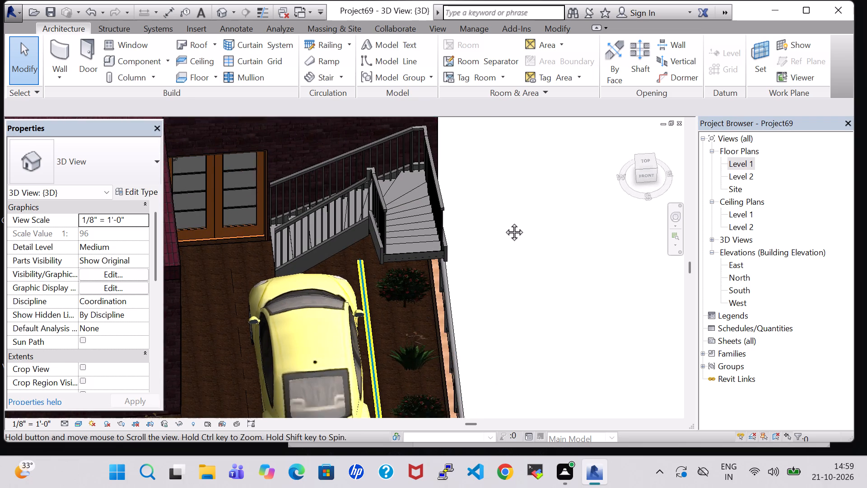
{"action": "middle_click_drag", "start_coordinate": [504, 222], "coordinate": [504, 212]}
{"action": "middle_click_drag", "start_coordinate": [494, 296], "coordinate": [495, 247]}
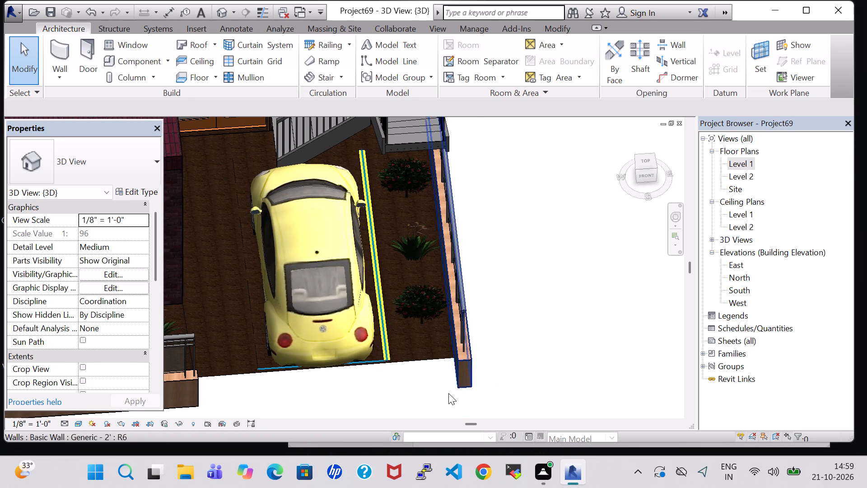
{"action": "middle_click_drag", "start_coordinate": [532, 267], "coordinate": [528, 263]}
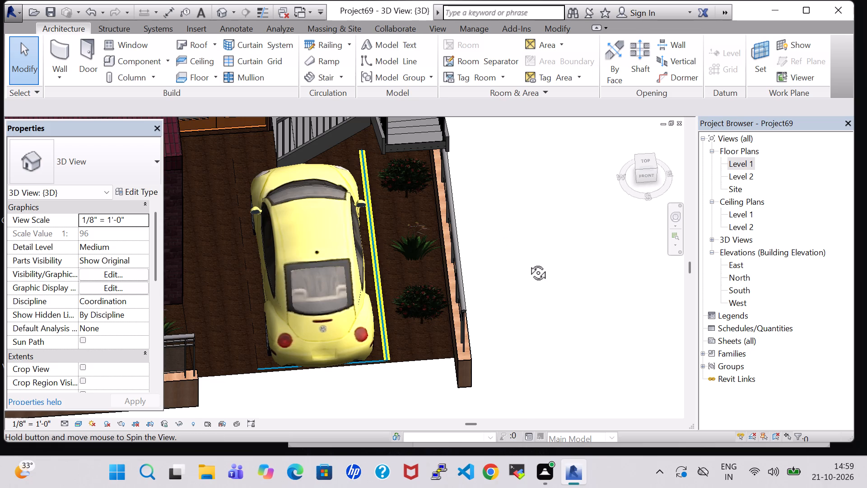
{"action": "middle_click_drag", "start_coordinate": [528, 263], "coordinate": [522, 206]}
{"action": "middle_click_drag", "start_coordinate": [485, 183], "coordinate": [556, 317]}
{"action": "scroll", "coordinate": [532, 258], "scroll_direction": "up", "scroll_amount": 1}
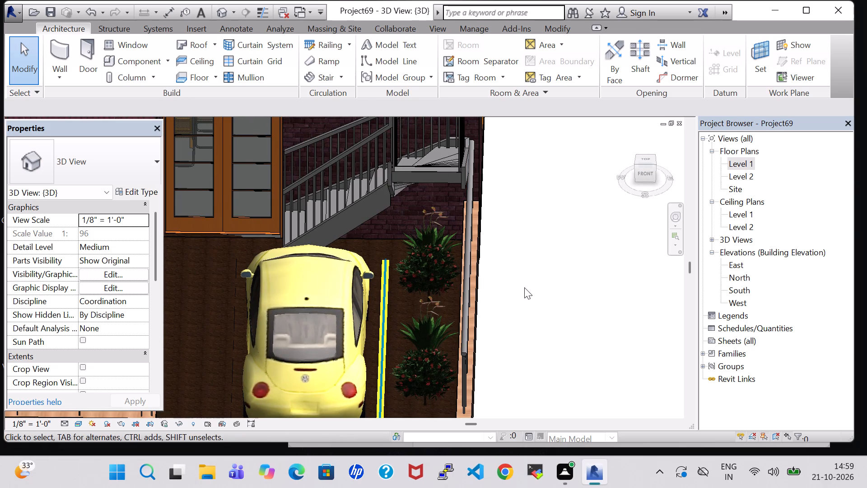
{"action": "middle_click_drag", "start_coordinate": [518, 286], "coordinate": [567, 277]}
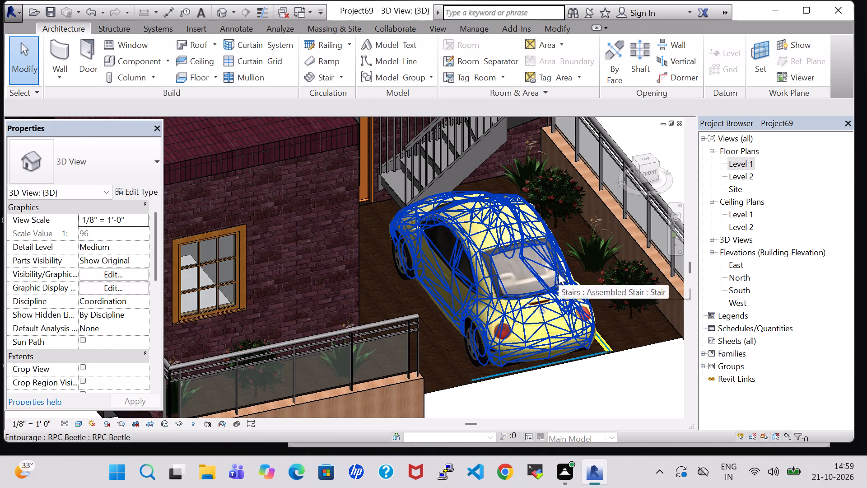
{"action": "middle_click_drag", "start_coordinate": [615, 377], "coordinate": [567, 381]}
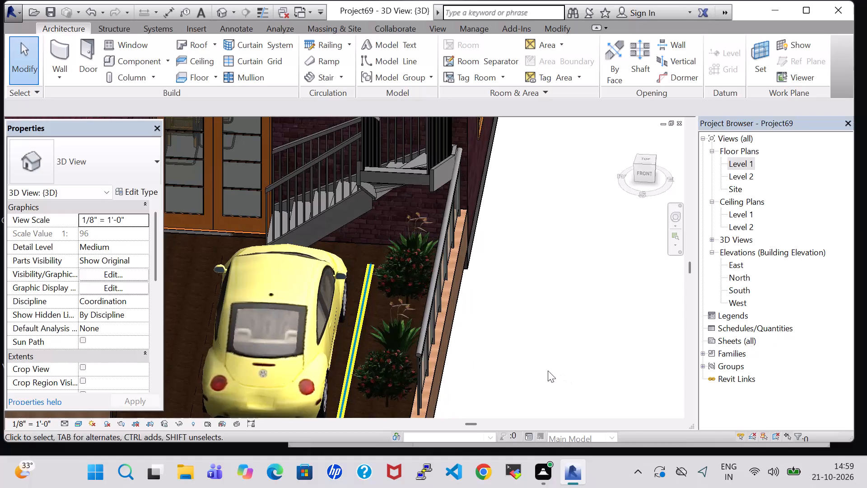
{"action": "middle_click_drag", "start_coordinate": [496, 354], "coordinate": [503, 310]}
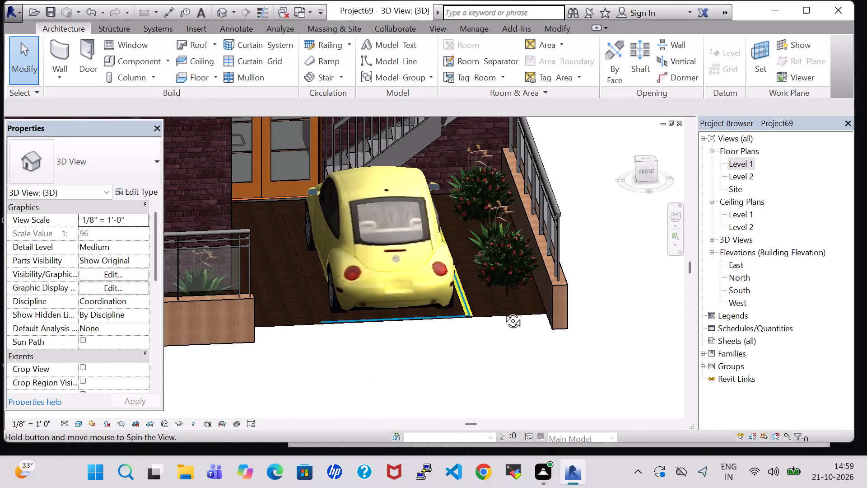
{"action": "middle_click_drag", "start_coordinate": [503, 310], "coordinate": [496, 310]}
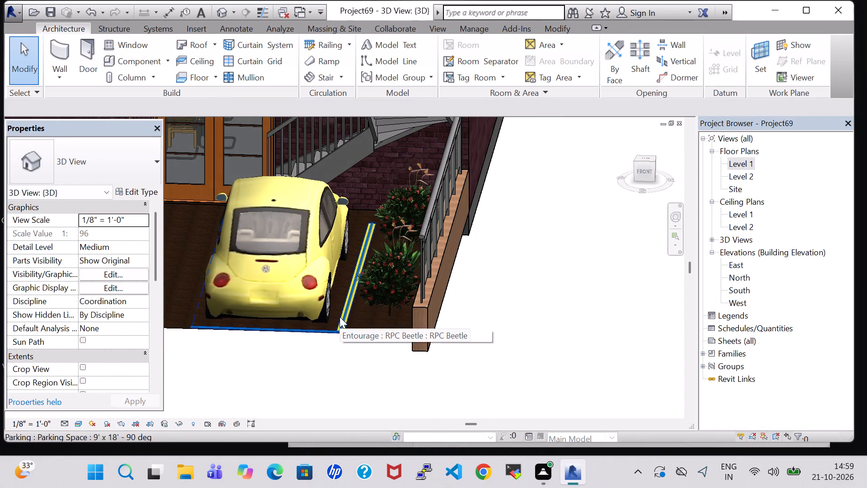
Nudge the 9' x 18' - 90 deg parking space sideways toward the planting strip beside the low side wall.
{"action": "left_click", "coordinate": [342, 318]}
{"action": "key", "text": "Right"}
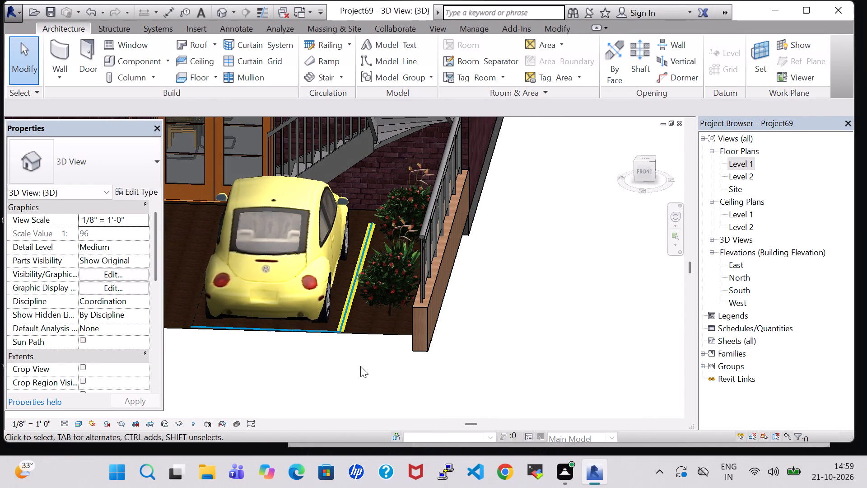
{"action": "left_click", "coordinate": [360, 366]}
{"action": "left_click", "coordinate": [350, 309]}
{"action": "key", "text": "Right"}
{"action": "key", "text": "Right"}
{"action": "key", "text": "Right"}
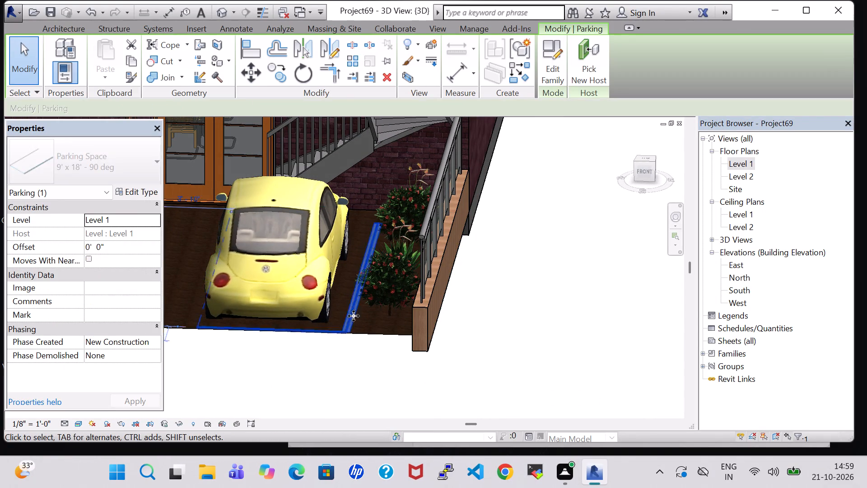
{"action": "middle_click_drag", "start_coordinate": [350, 345], "coordinate": [359, 346], "text": "shift"}
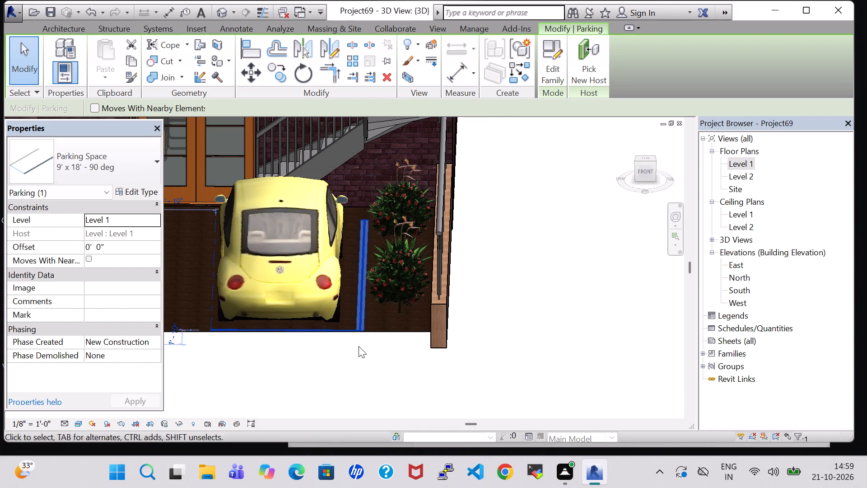
{"action": "key", "text": "Right"}
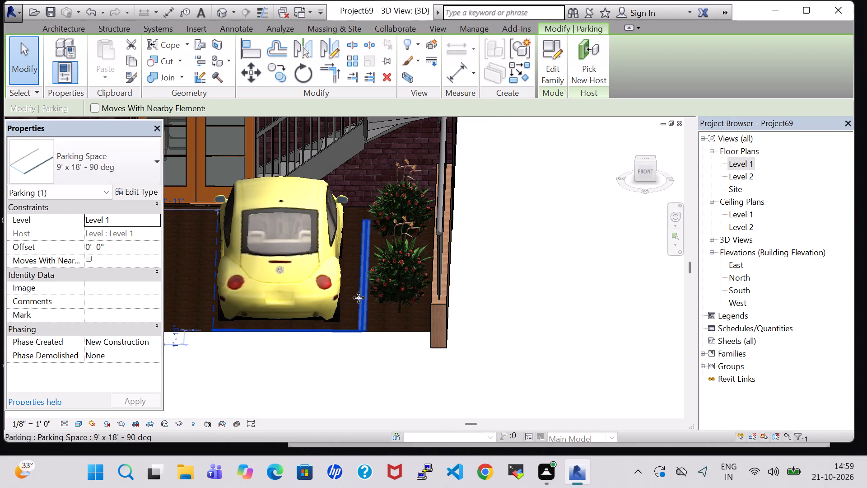
{"action": "key", "text": "Right"}
{"action": "left_click", "coordinate": [359, 375]}
Nudge the RPC Beetle car sideways toward the planting strip so it sits over the shifted parking space.
{"action": "left_click", "coordinate": [312, 277]}
{"action": "key", "text": "Right"}
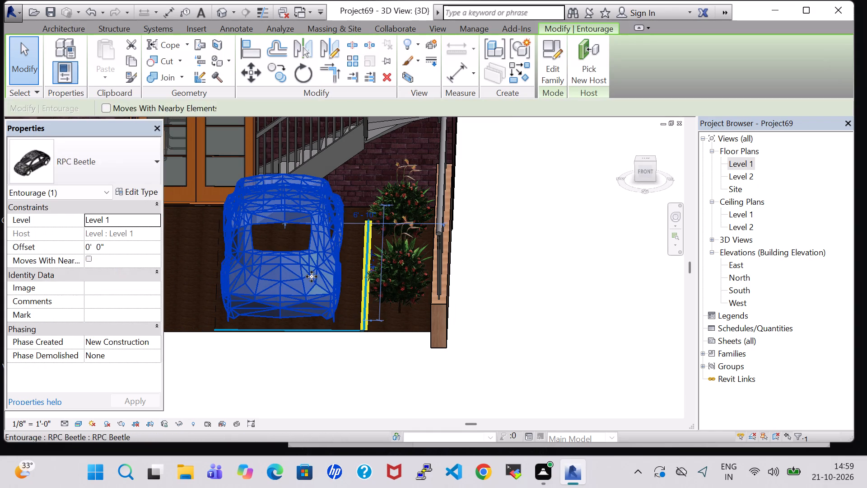
{"action": "key", "text": "Right"}
{"action": "key", "text": "Right"}
{"action": "key", "text": "Right"}
{"action": "key", "text": "Right"}
{"action": "key", "text": "Right"}
{"action": "key", "text": "Right"}
{"action": "key", "text": "Right"}
{"action": "key", "text": "Right"}
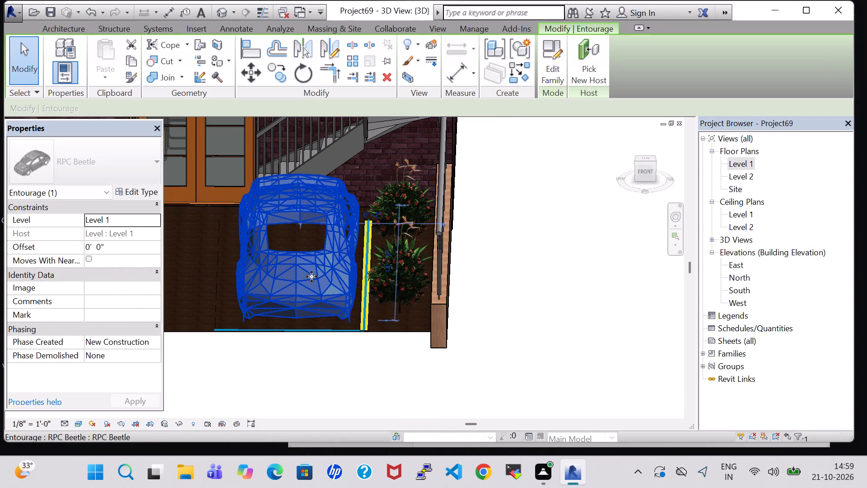
{"action": "key", "text": "Right"}
{"action": "left_click", "coordinate": [328, 361]}
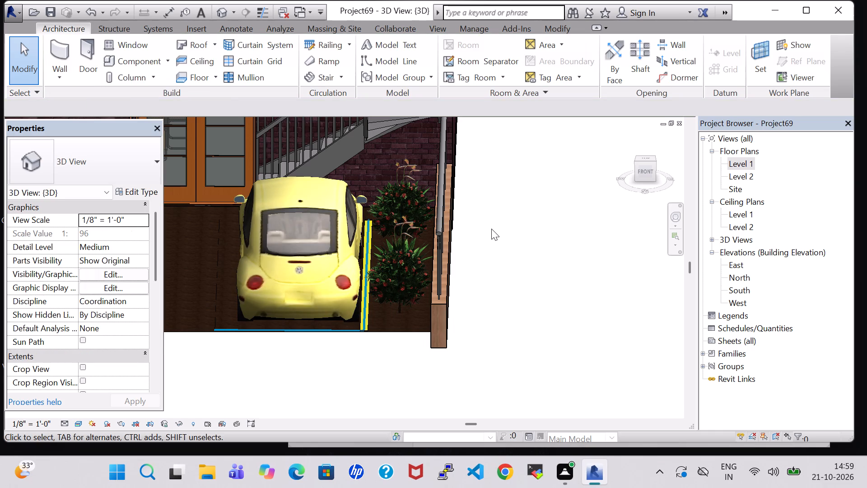
Examine the parked car, planting strip and side wall from above in 3D and in the Level 1 plan.
{"action": "scroll", "coordinate": [491, 229], "scroll_direction": "up", "scroll_amount": 1}
{"action": "middle_click_drag", "start_coordinate": [491, 229], "coordinate": [498, 311], "text": "shift"}
{"action": "middle_click_drag", "start_coordinate": [498, 311], "coordinate": [495, 281]}
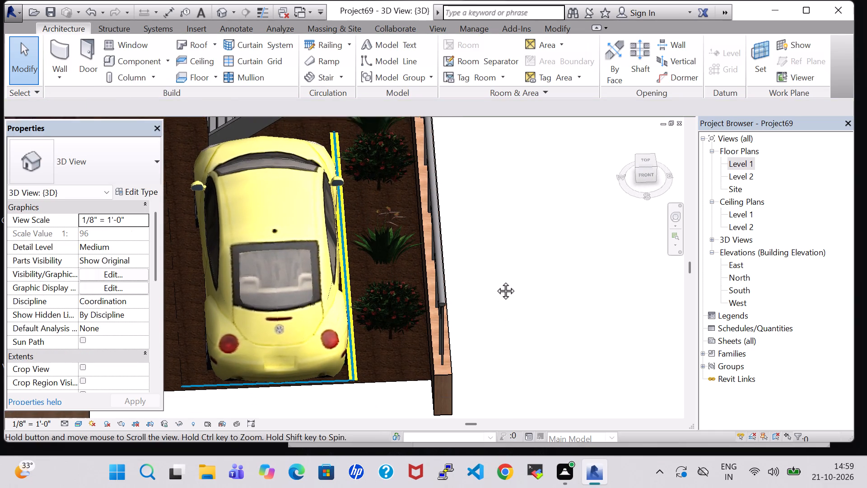
{"action": "middle_click_drag", "start_coordinate": [495, 281], "coordinate": [495, 279]}
{"action": "double_click", "coordinate": [751, 161]}
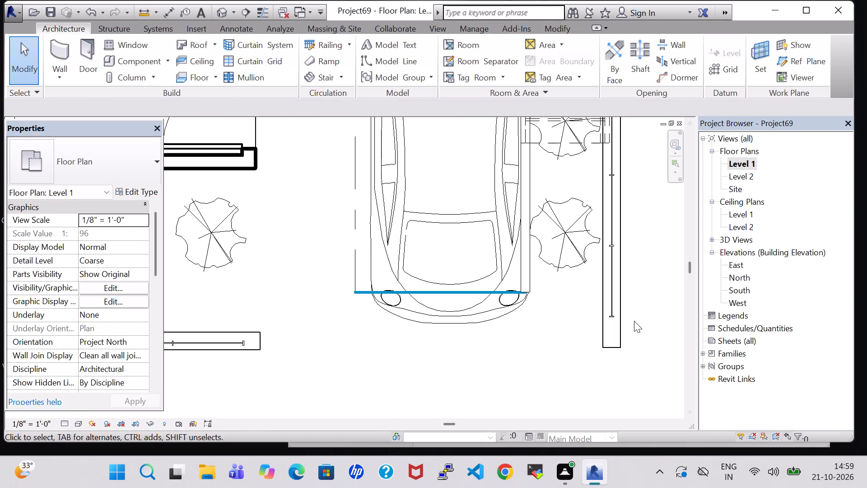
{"action": "left_click", "coordinate": [215, 6]}
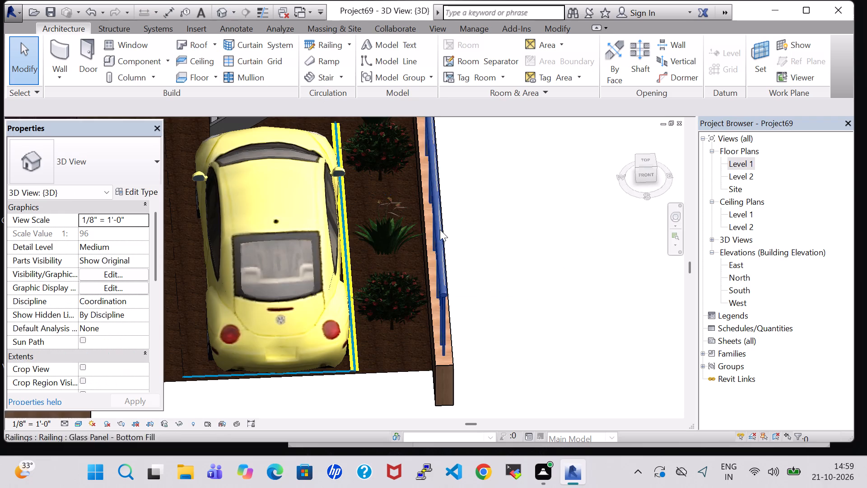
Extend the front planter's topography surface under the front wall by adding 0' 0" elevation points at the wall's two outer corners, and finish the surface.
{"action": "left_click", "coordinate": [641, 157]}
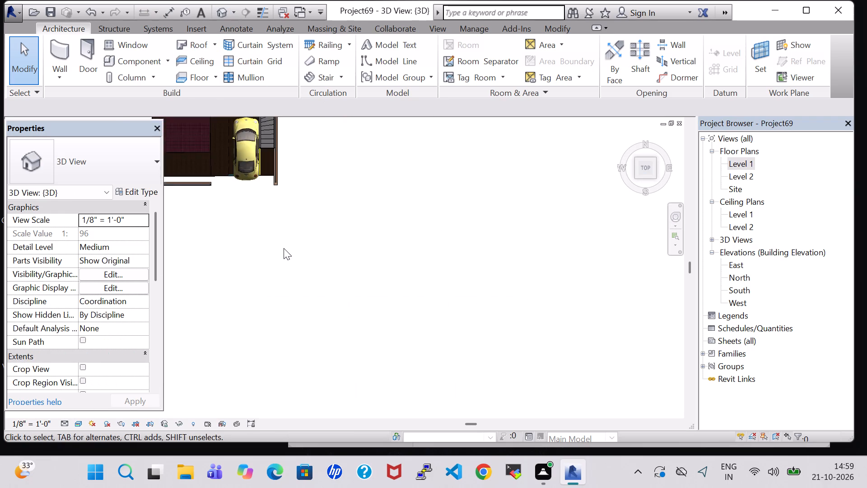
{"action": "scroll", "coordinate": [283, 245], "scroll_direction": "up", "scroll_amount": 5}
{"action": "middle_click_drag", "start_coordinate": [572, 357], "coordinate": [553, 226]}
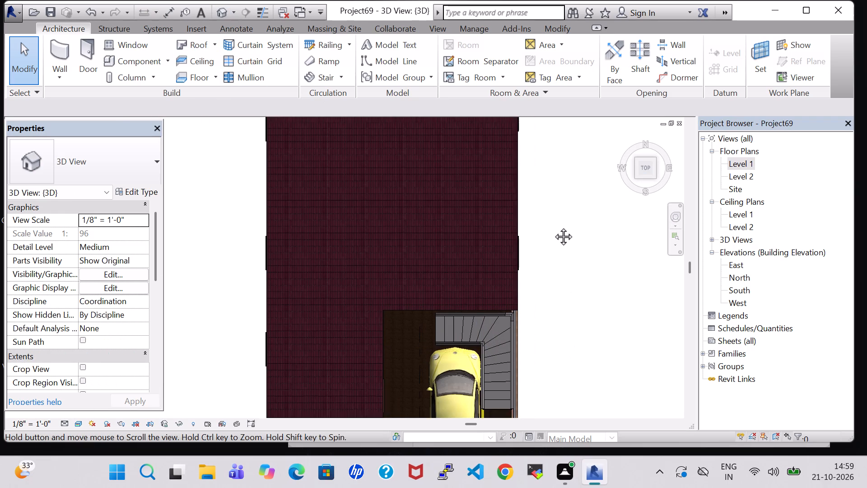
{"action": "middle_click_drag", "start_coordinate": [553, 226], "coordinate": [553, 211]}
{"action": "scroll", "coordinate": [541, 342], "scroll_direction": "up", "scroll_amount": 1}
{"action": "middle_click_drag", "start_coordinate": [541, 342], "coordinate": [539, 275]}
{"action": "left_click", "coordinate": [280, 324]}
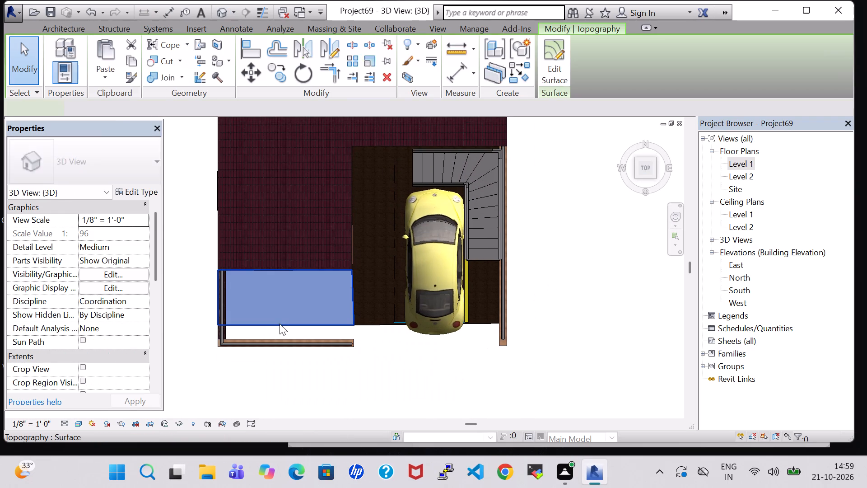
{"action": "left_click", "coordinate": [564, 63]}
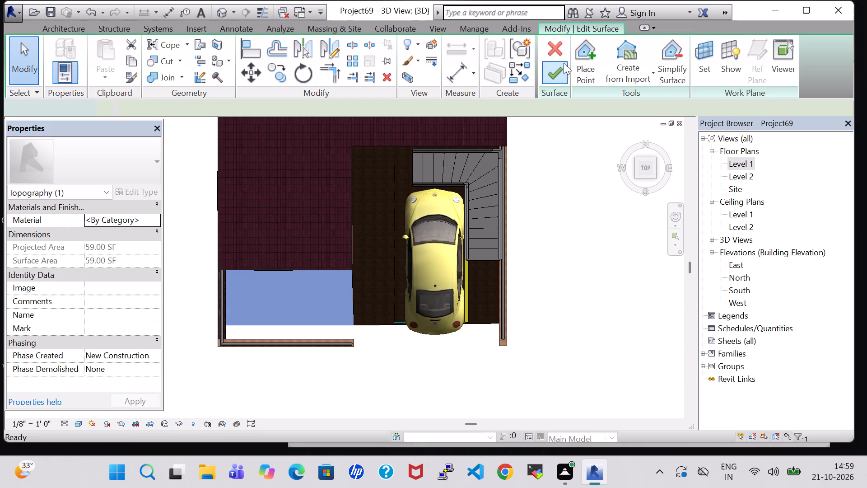
{"action": "left_click", "coordinate": [590, 69]}
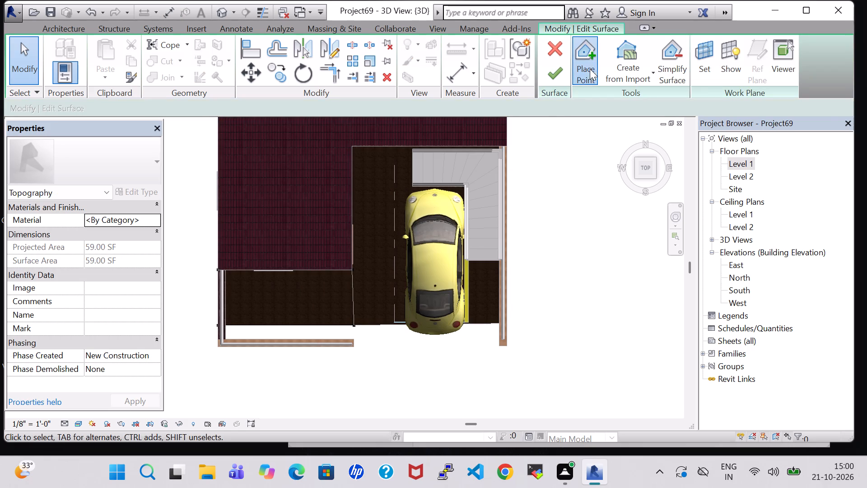
{"action": "scroll", "coordinate": [353, 344], "scroll_direction": "up", "scroll_amount": 6}
{"action": "left_click", "coordinate": [353, 351]}
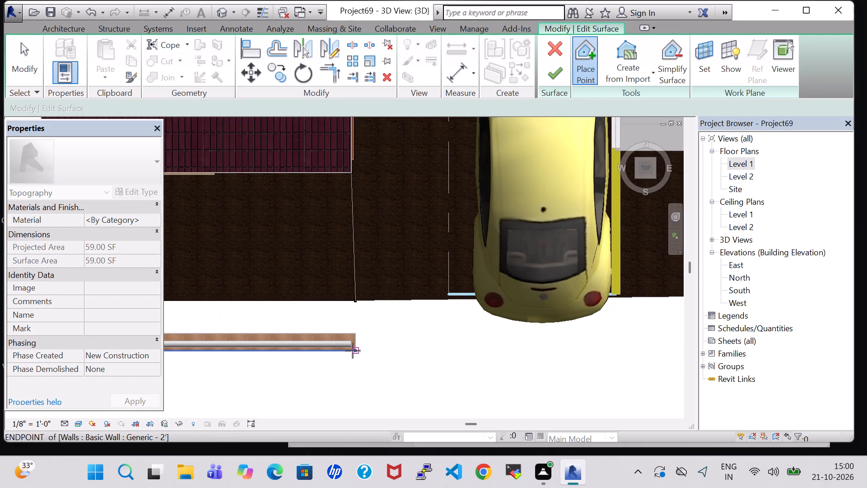
{"action": "middle_click_drag", "start_coordinate": [315, 351], "coordinate": [406, 343]}
{"action": "middle_click_drag", "start_coordinate": [280, 329], "coordinate": [445, 331]}
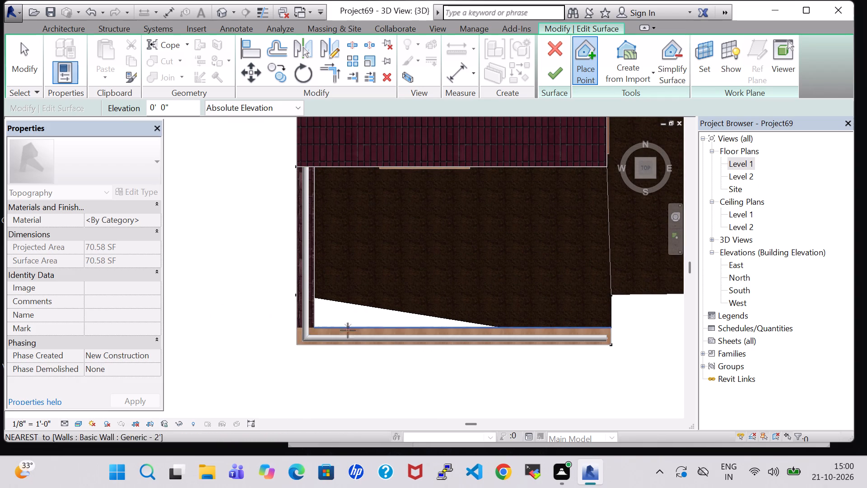
{"action": "left_click", "coordinate": [298, 345]}
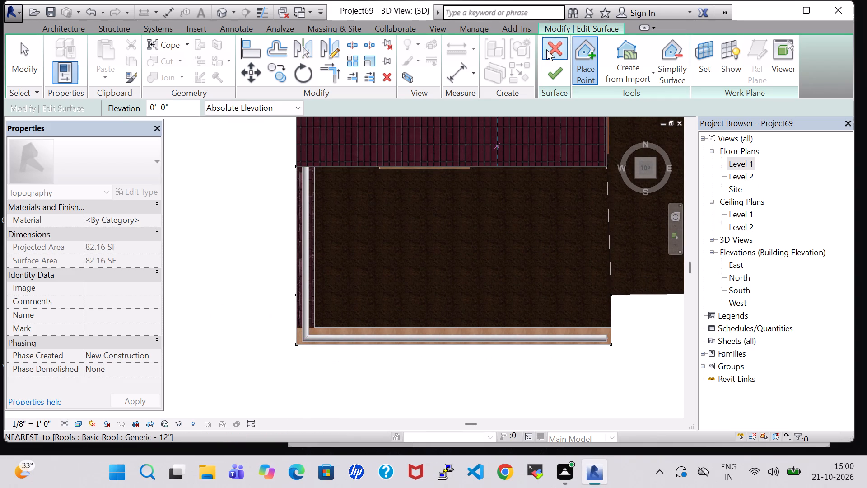
{"action": "left_click", "coordinate": [551, 76]}
Extend the parking area's topography surface forward with 0' 0" points at the side wall's outer end corner and the front planter wall's outer corner.
{"action": "middle_click_drag", "start_coordinate": [530, 215], "coordinate": [337, 239]}
{"action": "left_click", "coordinate": [466, 320]}
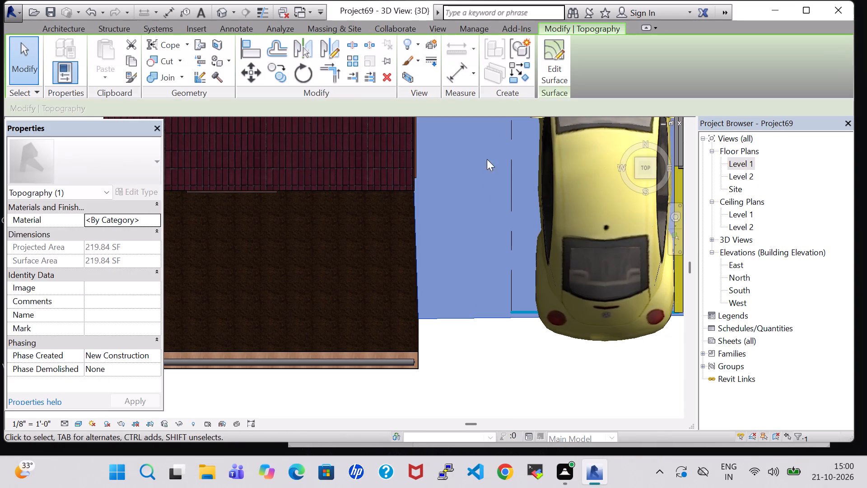
{"action": "left_click", "coordinate": [560, 58]}
{"action": "middle_click_drag", "start_coordinate": [551, 195], "coordinate": [550, 195]}
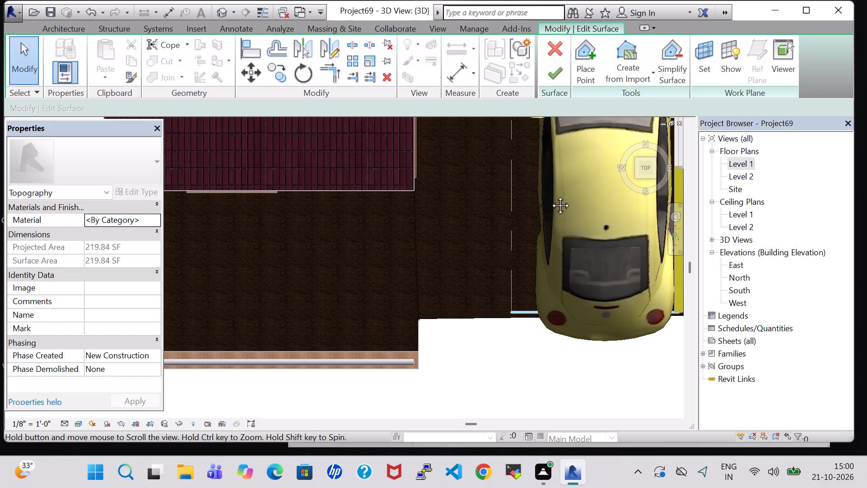
{"action": "middle_click_drag", "start_coordinate": [550, 195], "coordinate": [386, 188]}
{"action": "left_click", "coordinate": [591, 68]}
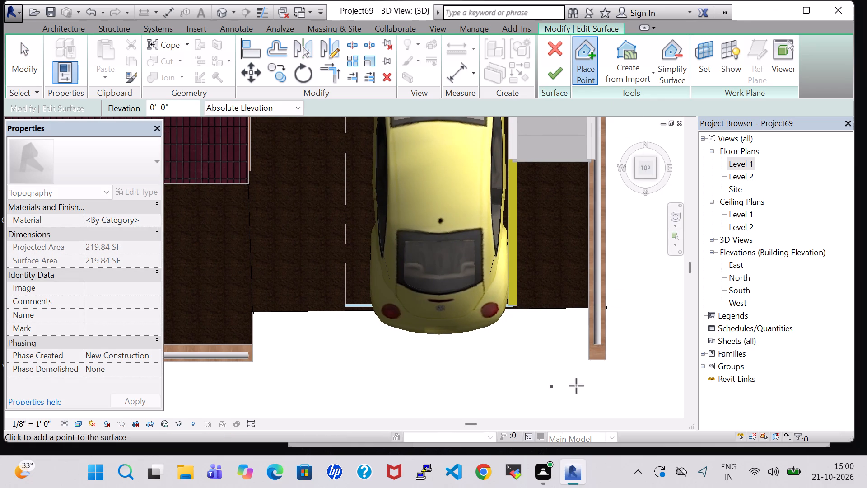
{"action": "left_click", "coordinate": [606, 361]}
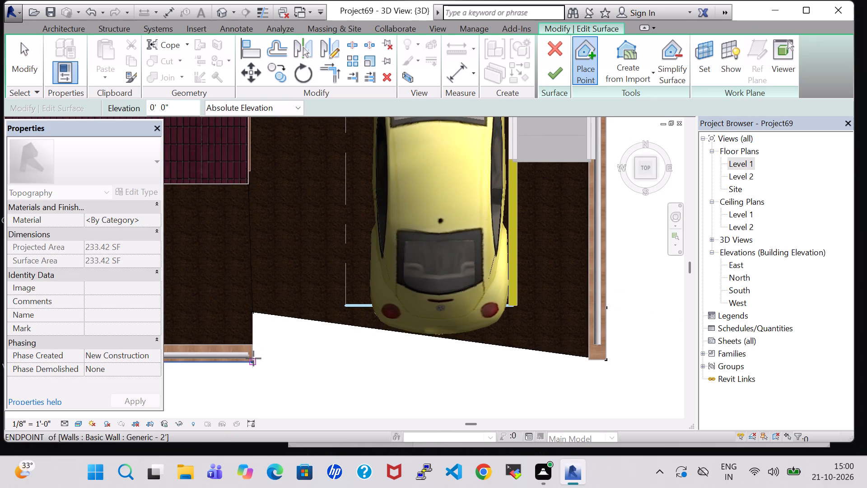
{"action": "left_click", "coordinate": [253, 361]}
{"action": "left_click", "coordinate": [564, 68]}
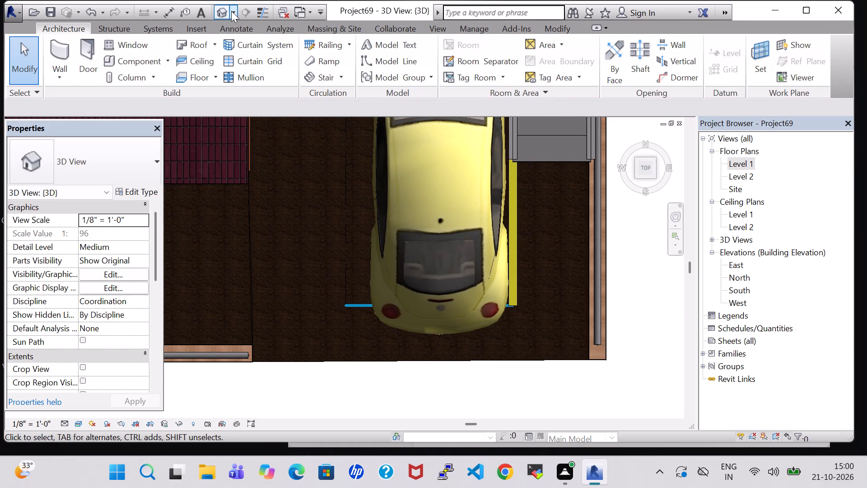
Examine the extended ground surfaces, garden walls and parked car from the front and from raised angles in 3D.
{"action": "left_click", "coordinate": [643, 193]}
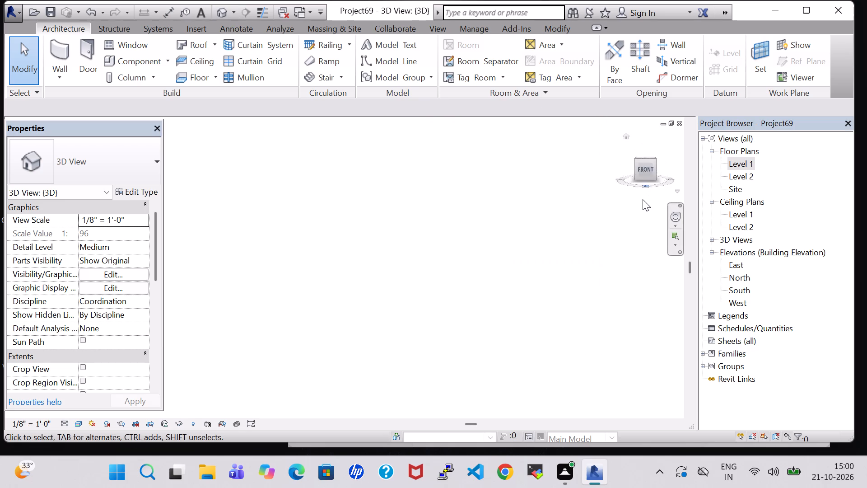
{"action": "scroll", "coordinate": [326, 262], "scroll_direction": "up", "scroll_amount": 5}
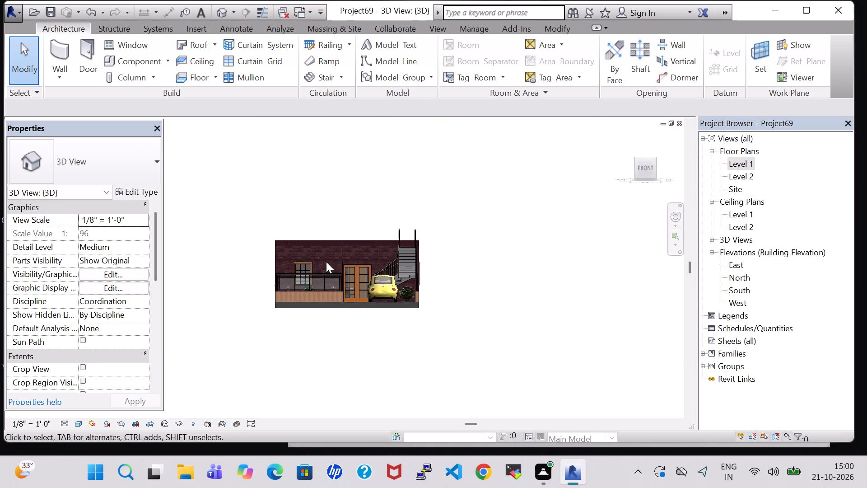
{"action": "scroll", "coordinate": [326, 262], "scroll_direction": "up", "scroll_amount": 5}
{"action": "scroll", "coordinate": [451, 144], "scroll_direction": "down", "scroll_amount": 2}
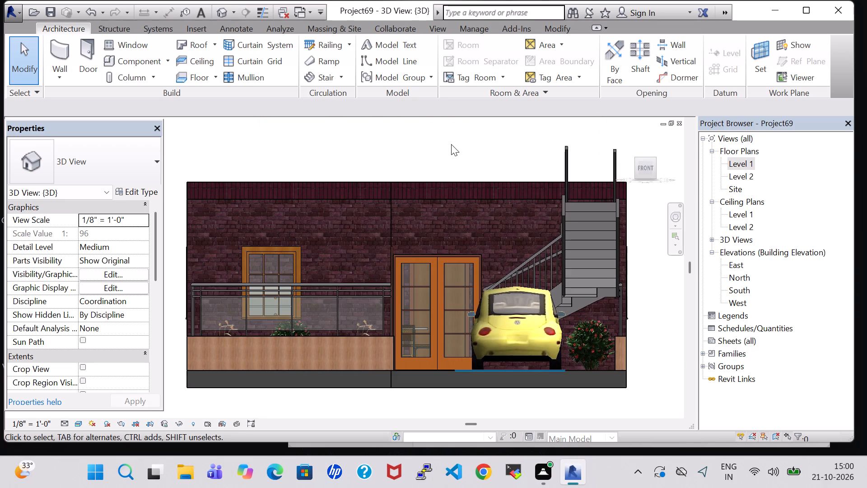
{"action": "scroll", "coordinate": [451, 144], "scroll_direction": "down", "scroll_amount": 1}
{"action": "middle_click_drag", "start_coordinate": [451, 143], "coordinate": [445, 211], "text": "shift"}
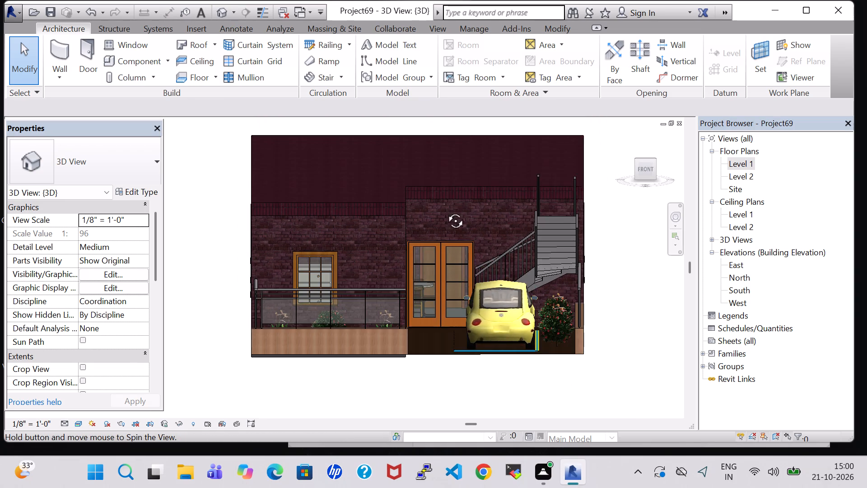
{"action": "middle_click_drag", "start_coordinate": [445, 211], "coordinate": [444, 216], "text": "shift"}
{"action": "middle_click_drag", "start_coordinate": [609, 272], "coordinate": [608, 290], "text": "shift"}
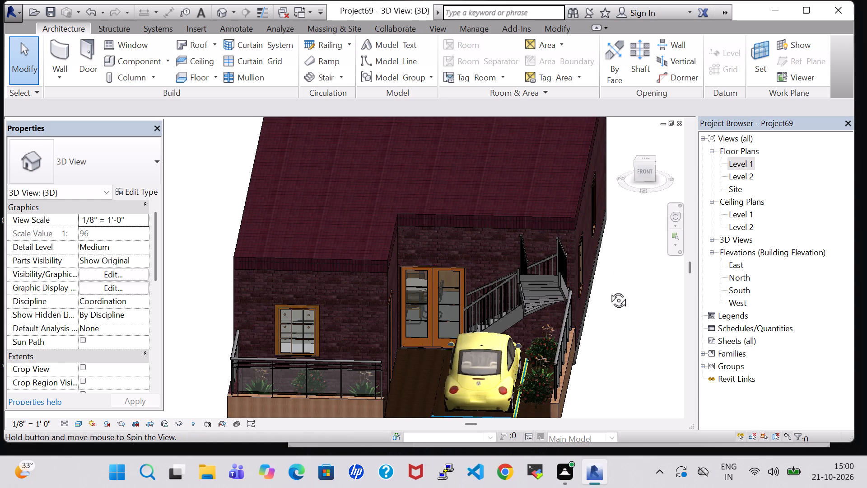
{"action": "middle_click_drag", "start_coordinate": [608, 290], "coordinate": [608, 291], "text": "shift"}
{"action": "middle_click_drag", "start_coordinate": [603, 313], "coordinate": [608, 225]}
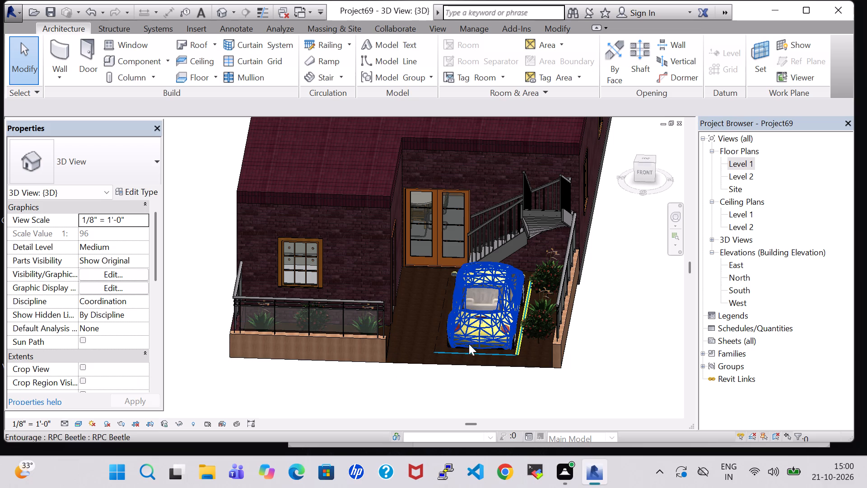
Create a flat Generic - 12" footprint roof on Level 2, sketched as a rectangle over the parking and stair area to the side wall's outer front corner.
{"action": "double_click", "coordinate": [739, 159]}
{"action": "scroll", "coordinate": [585, 201], "scroll_direction": "down", "scroll_amount": 6}
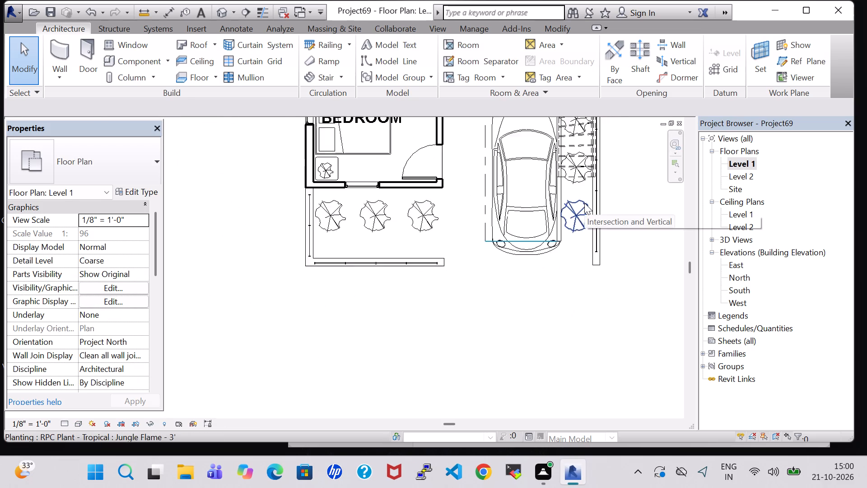
{"action": "scroll", "coordinate": [584, 203], "scroll_direction": "down", "scroll_amount": 2}
{"action": "left_click", "coordinate": [177, 40]}
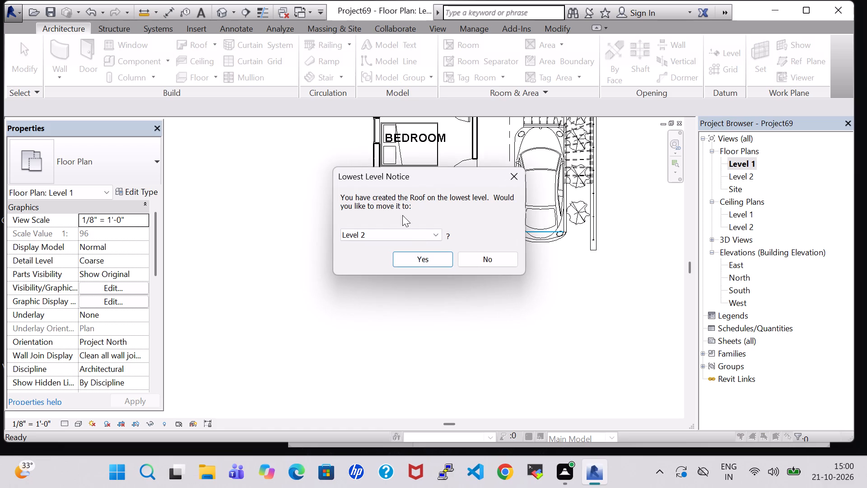
{"action": "left_click", "coordinate": [436, 257]}
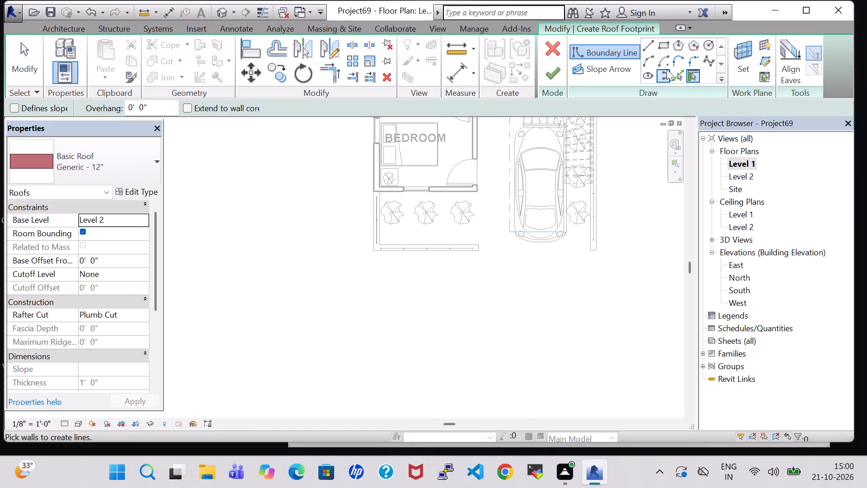
{"action": "middle_click", "coordinate": [617, 216]}
{"action": "middle_click_drag", "start_coordinate": [617, 216], "coordinate": [621, 304]}
{"action": "scroll", "coordinate": [410, 297], "scroll_direction": "up", "scroll_amount": 7}
{"action": "middle_click_drag", "start_coordinate": [363, 272], "coordinate": [506, 310]}
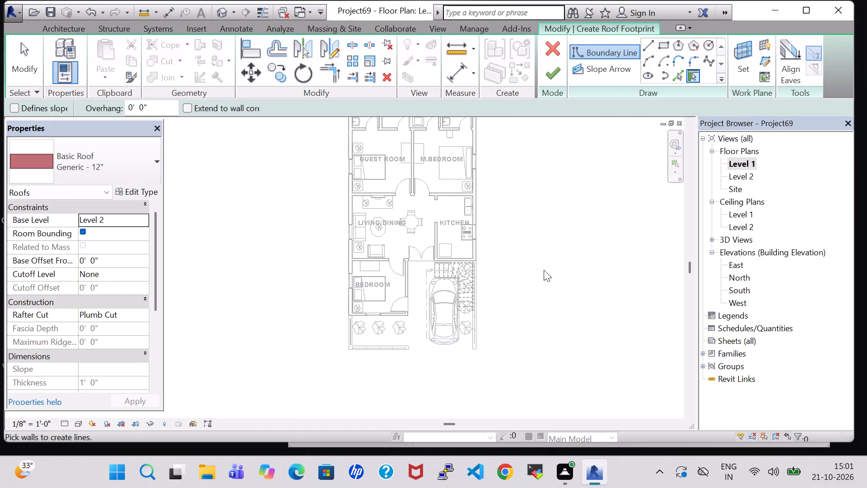
{"action": "left_click", "coordinate": [670, 43]}
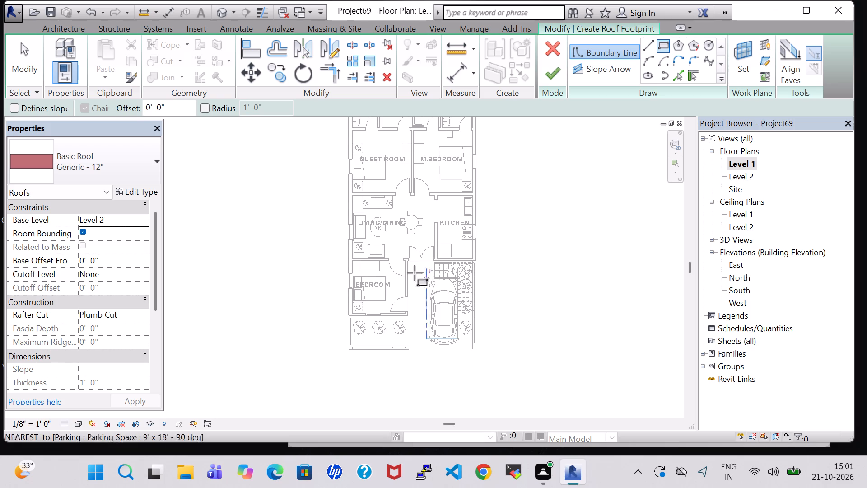
{"action": "scroll", "coordinate": [410, 263], "scroll_direction": "up", "scroll_amount": 7}
{"action": "left_click", "coordinate": [404, 258]}
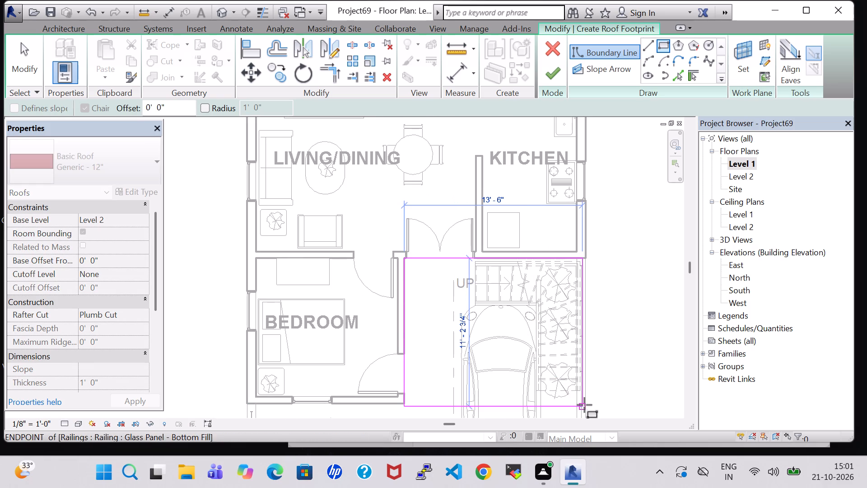
{"action": "middle_click_drag", "start_coordinate": [587, 414], "coordinate": [565, 318]}
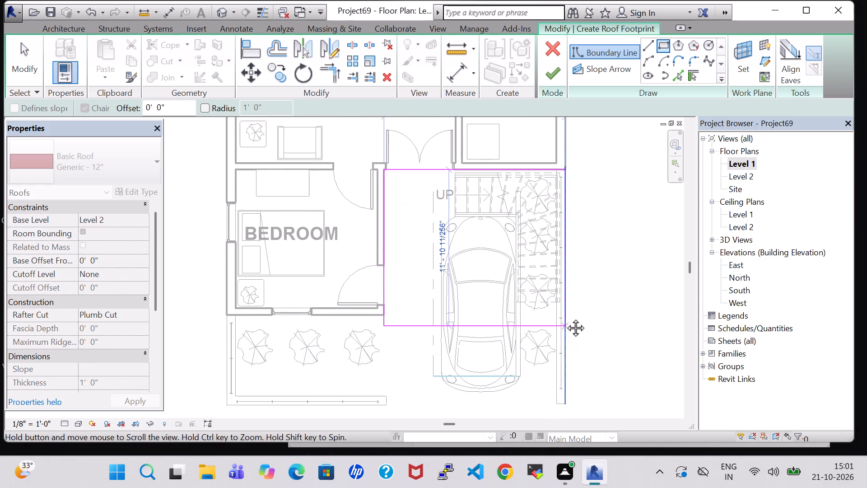
{"action": "middle_click_drag", "start_coordinate": [565, 318], "coordinate": [562, 290]}
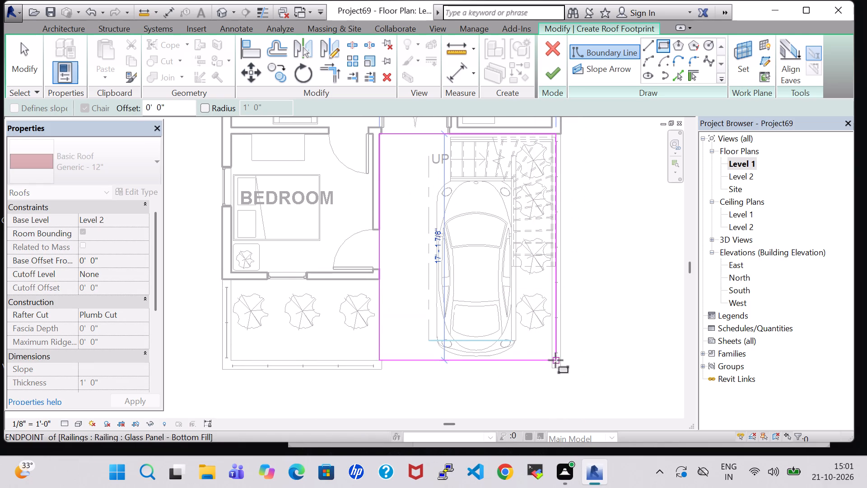
{"action": "left_click", "coordinate": [561, 369]}
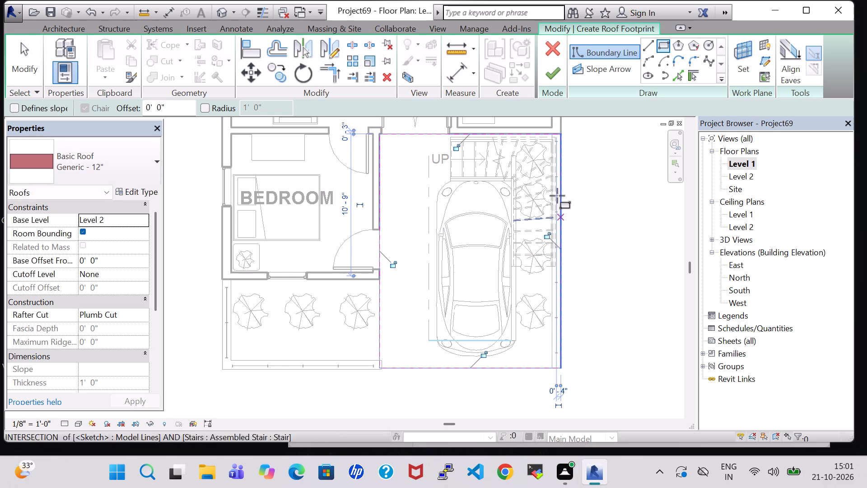
{"action": "left_click", "coordinate": [548, 72]}
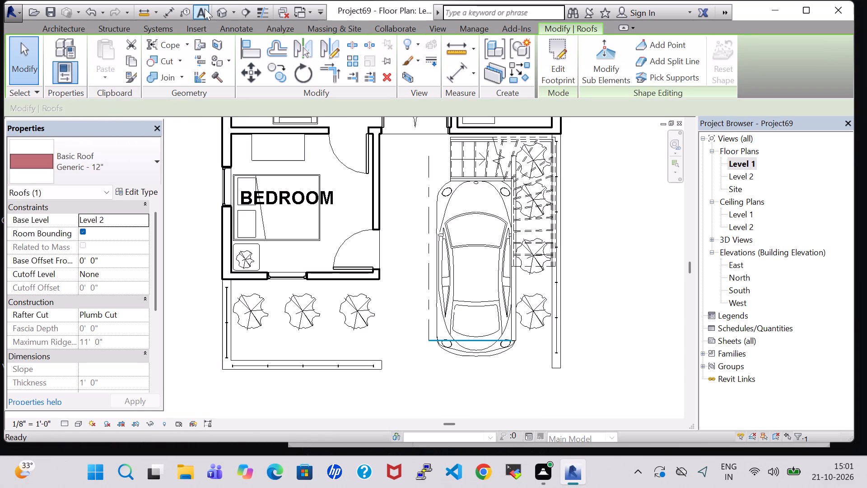
Examine the new parking-area roof, staircase and front garden walls in 3D from the front, both front corners and above.
{"action": "left_click", "coordinate": [217, 12]}
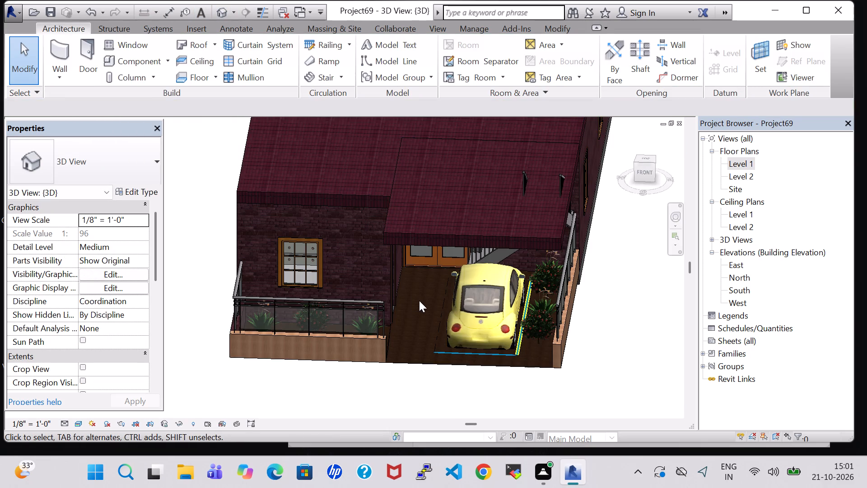
{"action": "scroll", "coordinate": [595, 327], "scroll_direction": "up", "scroll_amount": 2}
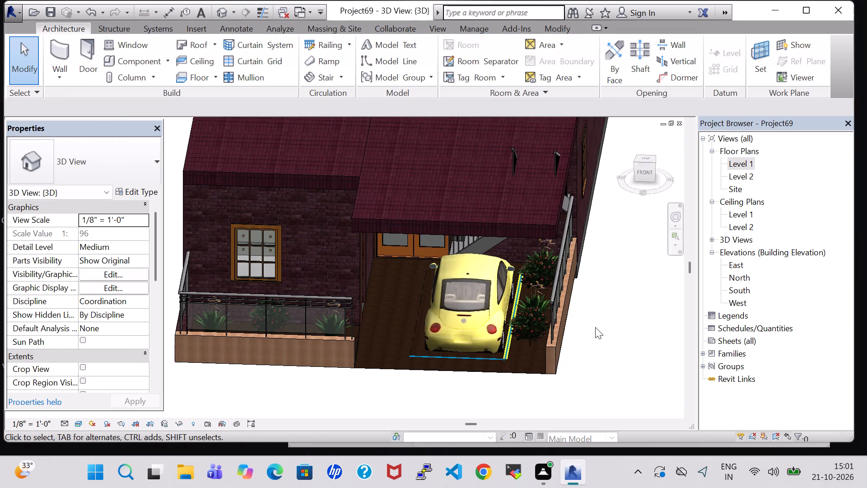
{"action": "middle_click_drag", "start_coordinate": [593, 328], "coordinate": [588, 231], "text": "shift"}
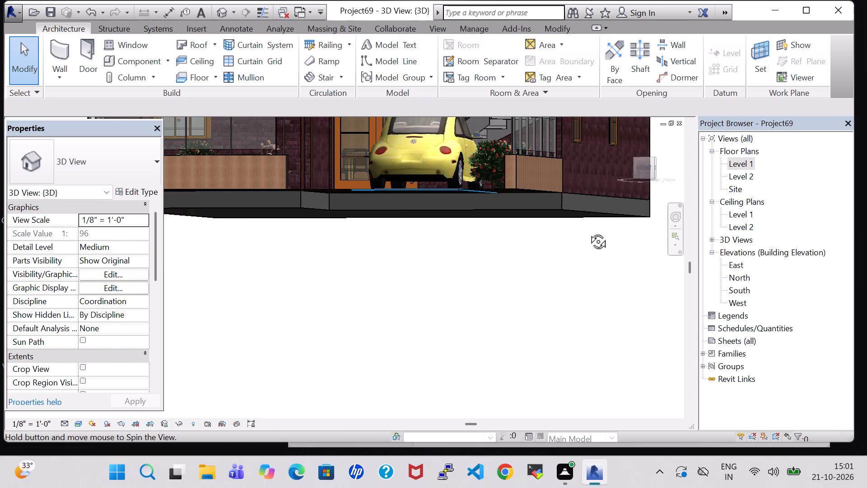
{"action": "middle_click_drag", "start_coordinate": [588, 231], "coordinate": [581, 292], "text": "shift"}
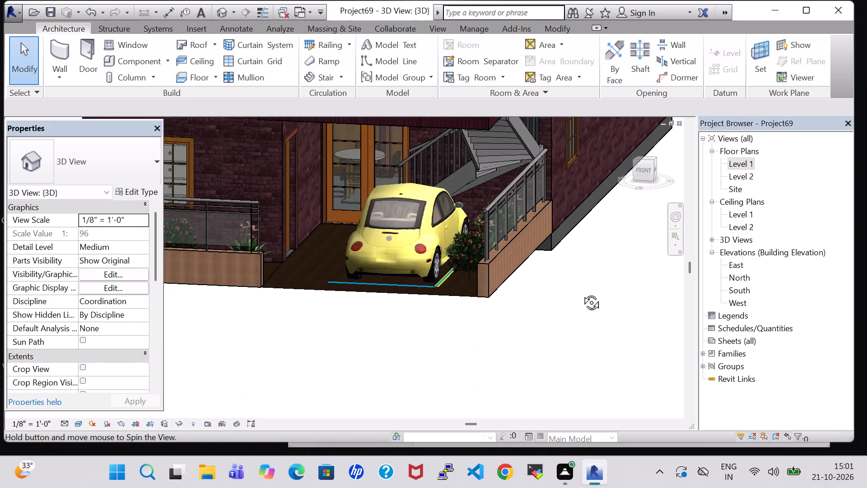
{"action": "middle_click_drag", "start_coordinate": [581, 292], "coordinate": [592, 297], "text": "shift"}
{"action": "middle_click_drag", "start_coordinate": [339, 343], "coordinate": [399, 349]}
{"action": "middle_click_drag", "start_coordinate": [422, 384], "coordinate": [402, 357]}
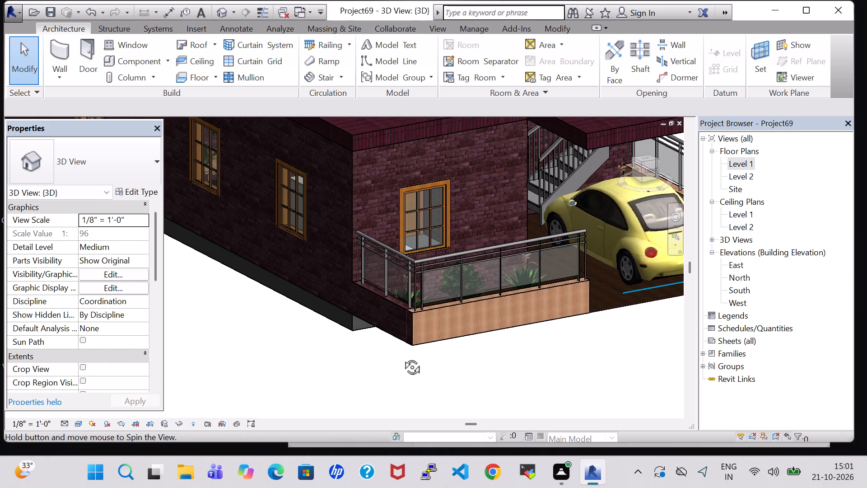
{"action": "middle_click_drag", "start_coordinate": [402, 357], "coordinate": [376, 350]}
{"action": "scroll", "coordinate": [379, 344], "scroll_direction": "down", "scroll_amount": 6}
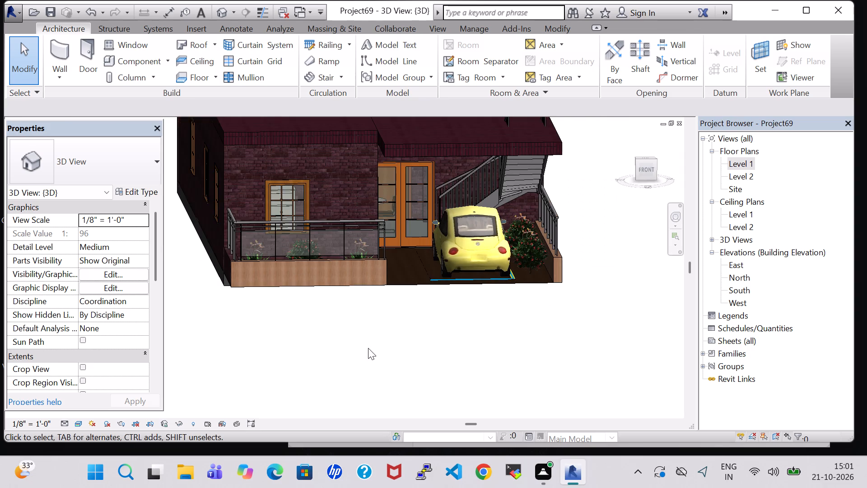
{"action": "left_click", "coordinate": [645, 173]}
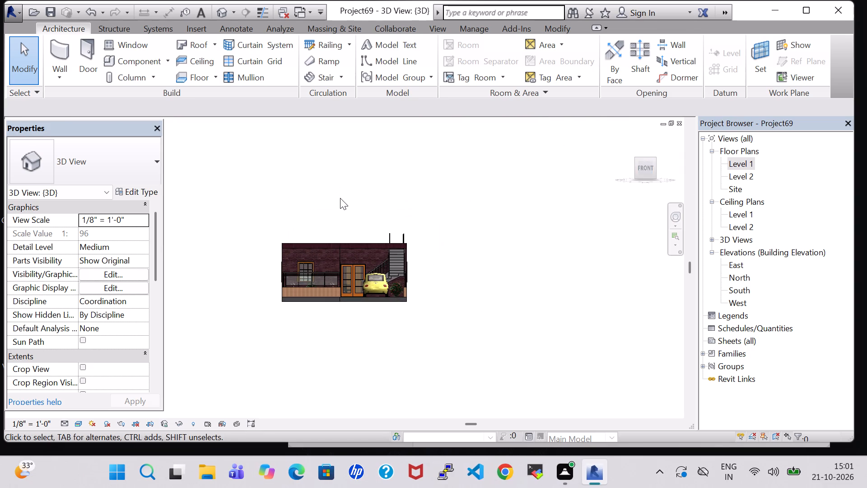
{"action": "scroll", "coordinate": [340, 198], "scroll_direction": "up", "scroll_amount": 4}
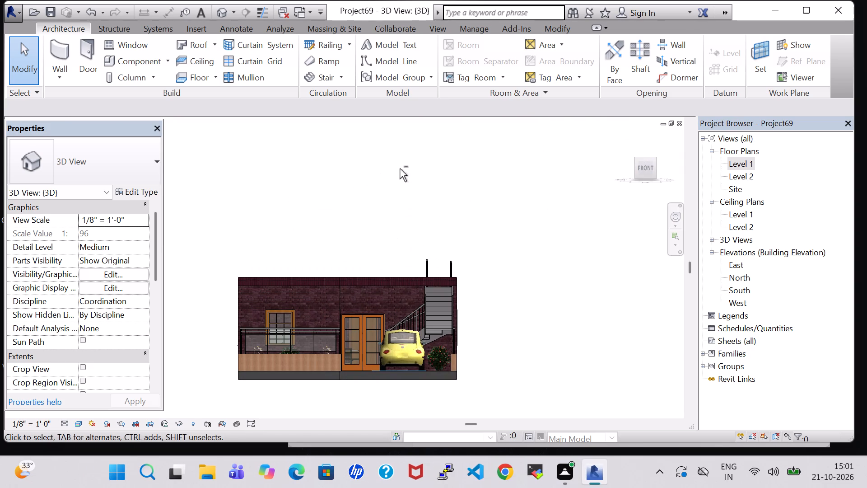
{"action": "middle_click_drag", "start_coordinate": [400, 169], "coordinate": [398, 216], "text": "shift"}
{"action": "middle_click_drag", "start_coordinate": [511, 332], "coordinate": [524, 293]}
{"action": "double_click", "coordinate": [747, 168]}
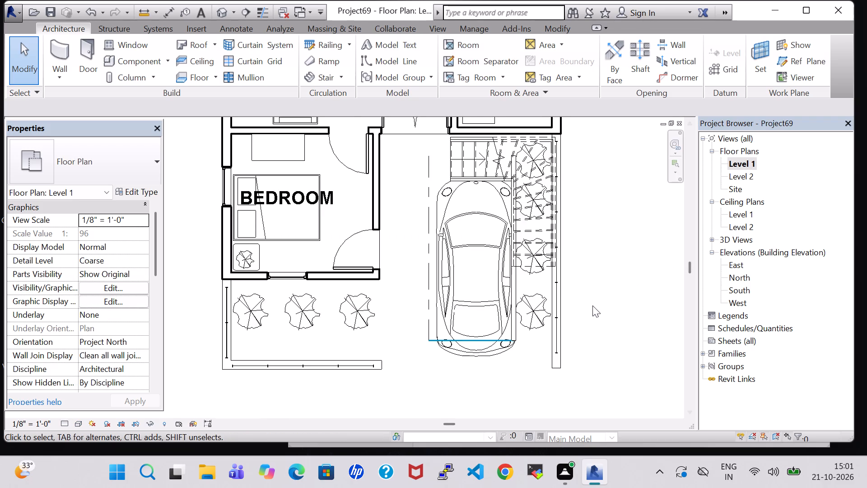
{"action": "scroll", "coordinate": [590, 309], "scroll_direction": "down", "scroll_amount": 2}
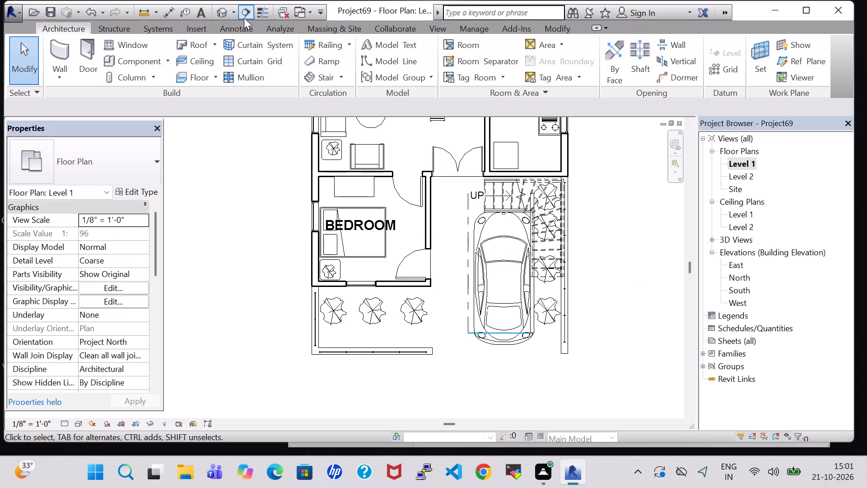
{"action": "left_click", "coordinate": [224, 10]}
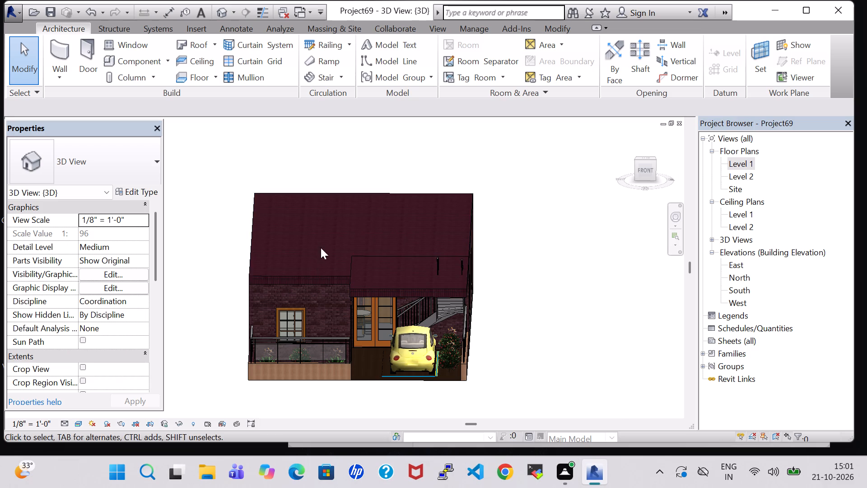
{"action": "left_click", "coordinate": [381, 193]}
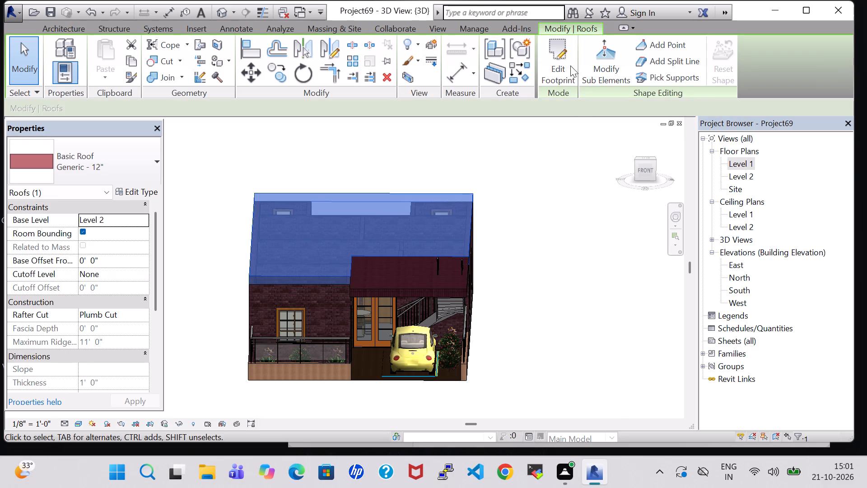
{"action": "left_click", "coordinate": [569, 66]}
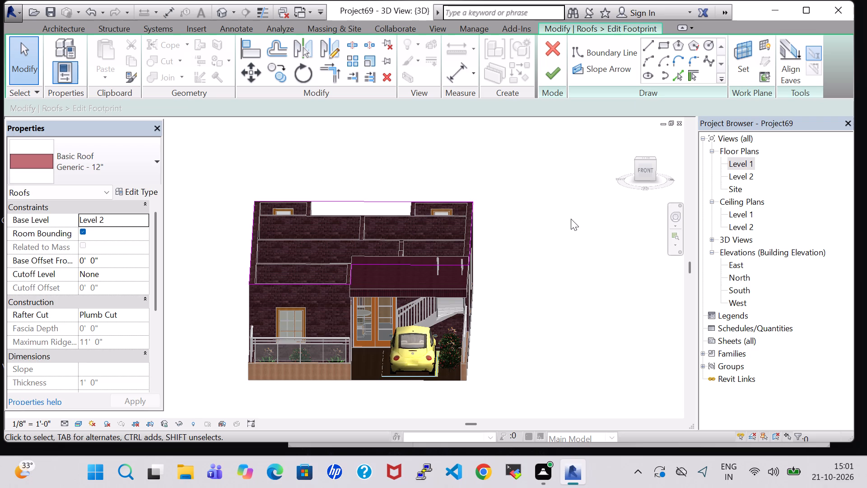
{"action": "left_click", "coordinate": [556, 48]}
Delete the separate rectangular roof over the parking and stair area.
{"action": "left_click", "coordinate": [434, 287]}
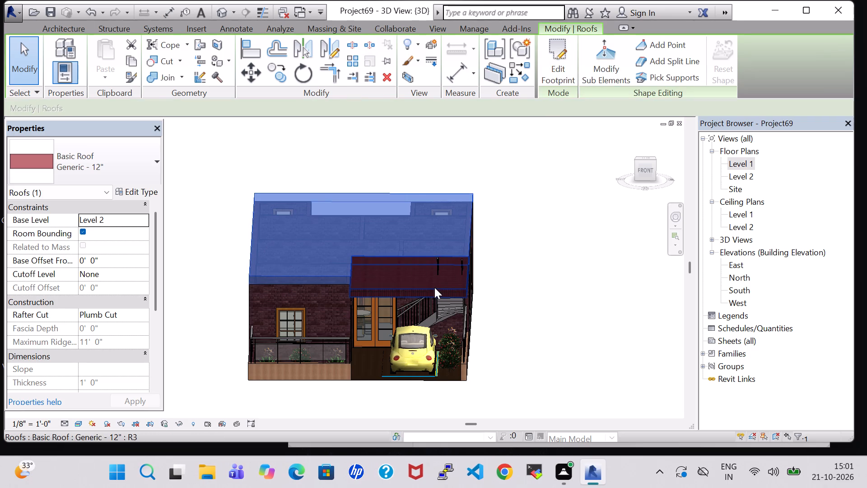
{"action": "key", "text": "Delete"}
In the main roof's footprint, draw non-sloping boundary lines around the parking area: along its outer side, across its front, and forward from the bedroom corner.
{"action": "left_click", "coordinate": [407, 252]}
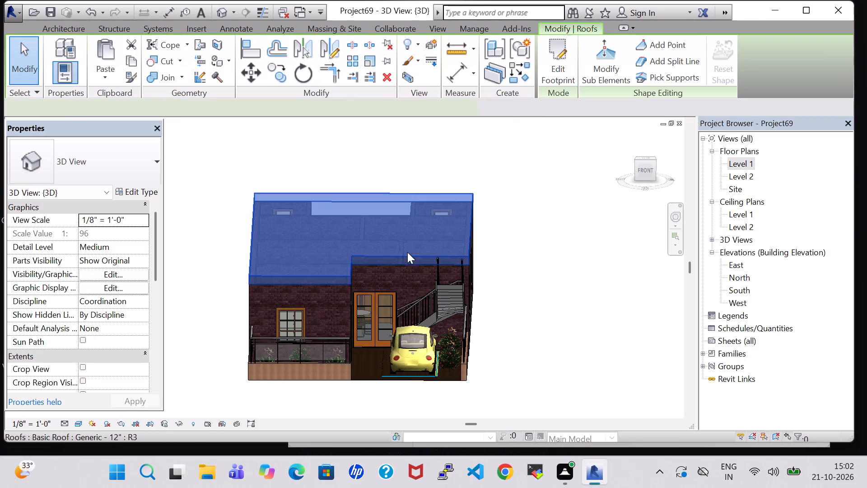
{"action": "left_click", "coordinate": [549, 75]}
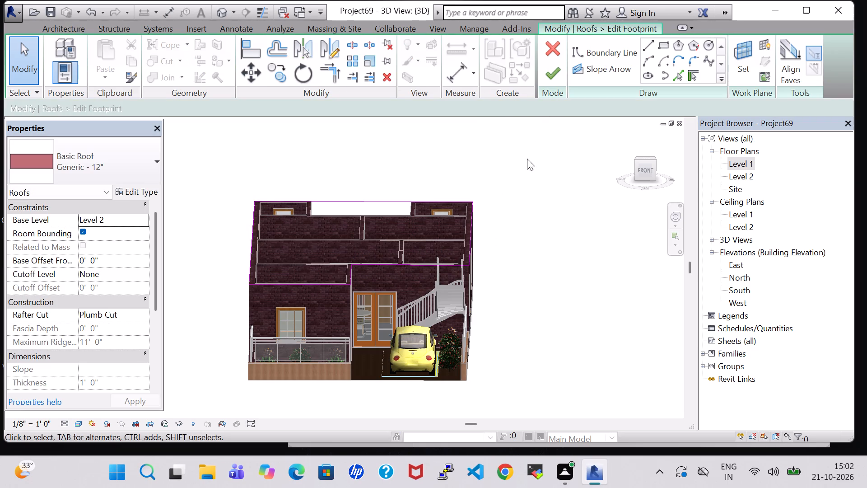
{"action": "left_click", "coordinate": [648, 45]}
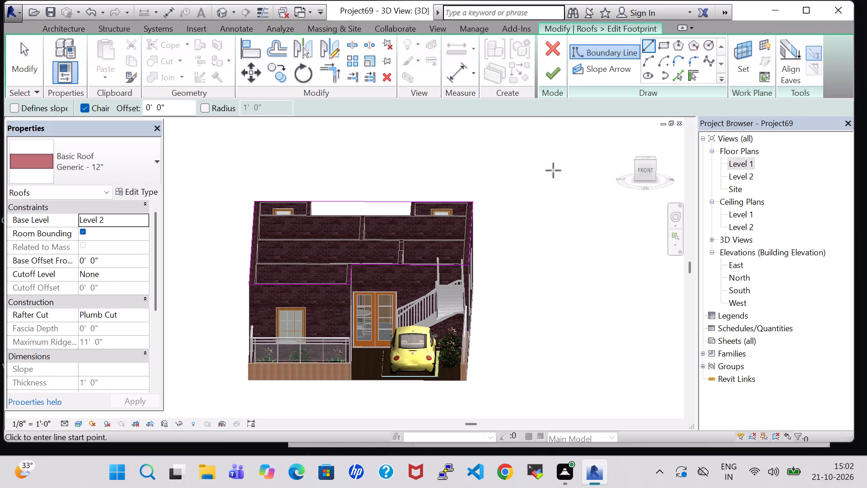
{"action": "middle_click_drag", "start_coordinate": [512, 200], "coordinate": [521, 293], "text": "shift"}
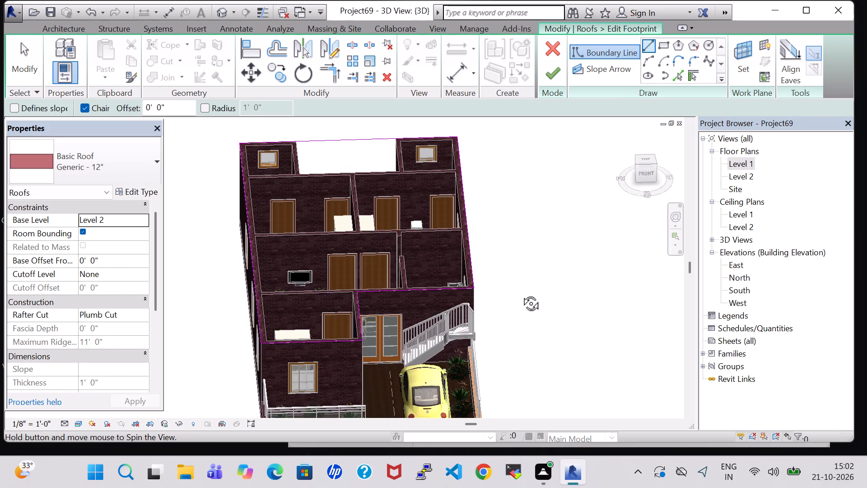
{"action": "middle_click_drag", "start_coordinate": [521, 293], "coordinate": [521, 294], "text": "shift"}
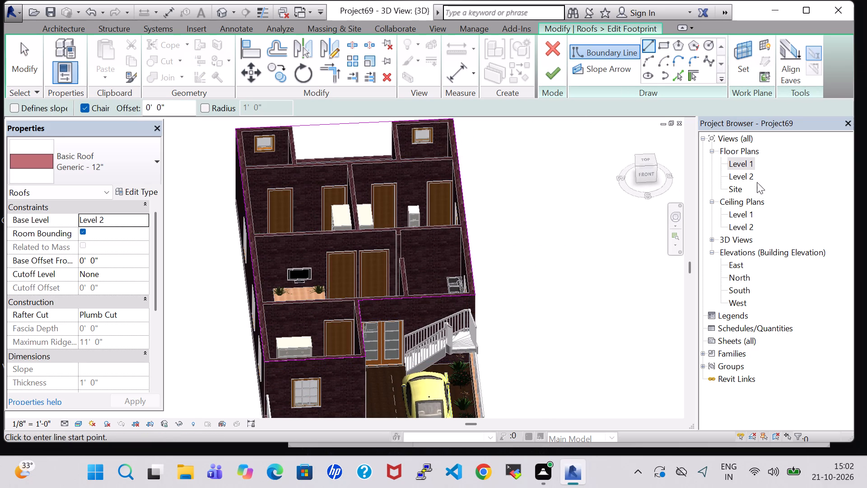
{"action": "double_click", "coordinate": [743, 167]}
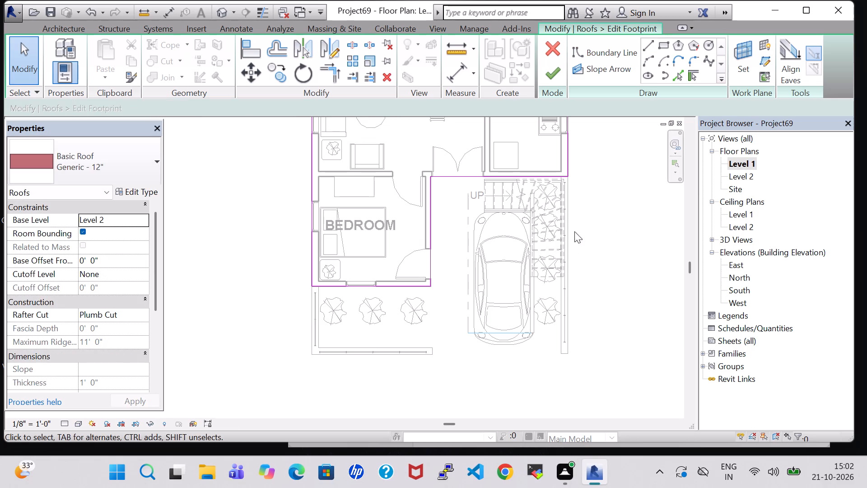
{"action": "left_click", "coordinate": [644, 42]}
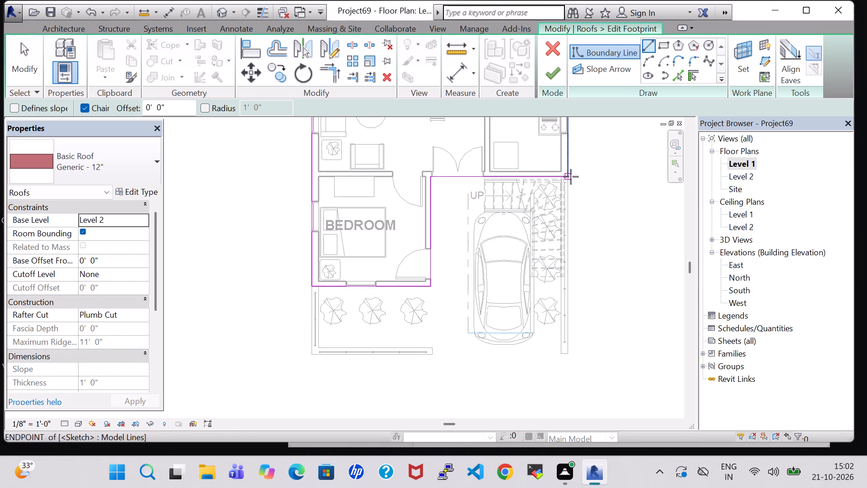
{"action": "left_click", "coordinate": [568, 177]}
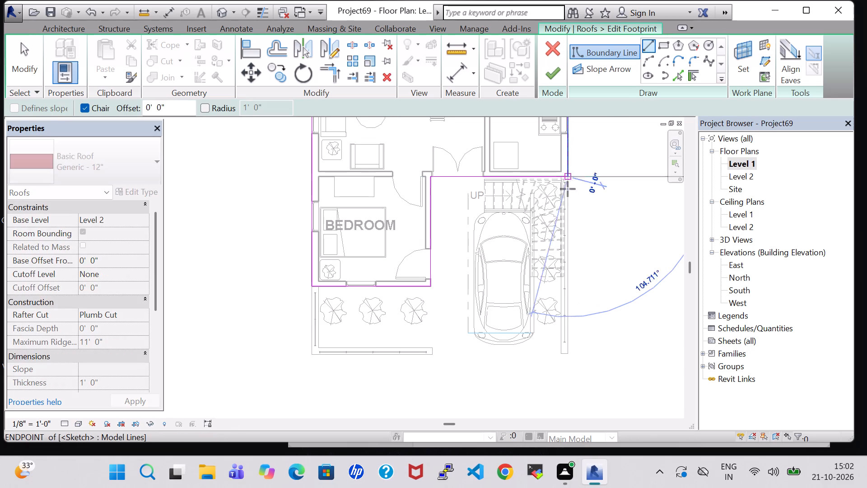
{"action": "left_click", "coordinate": [567, 353]}
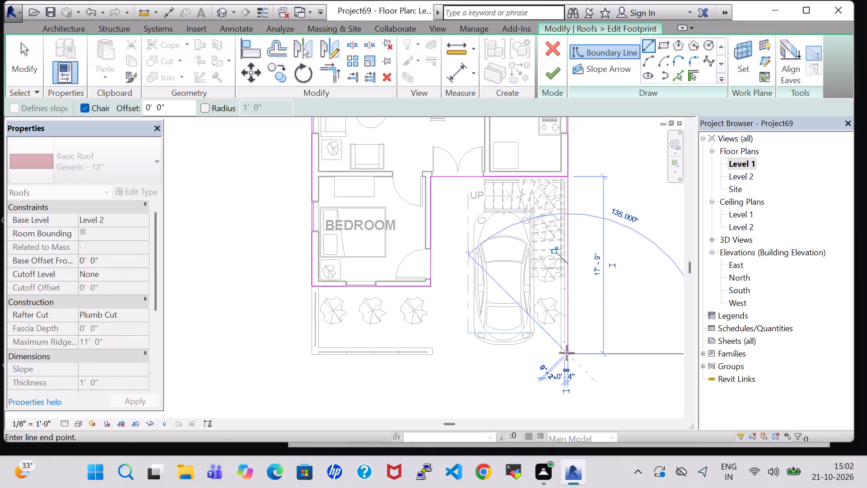
{"action": "left_click", "coordinate": [433, 354]}
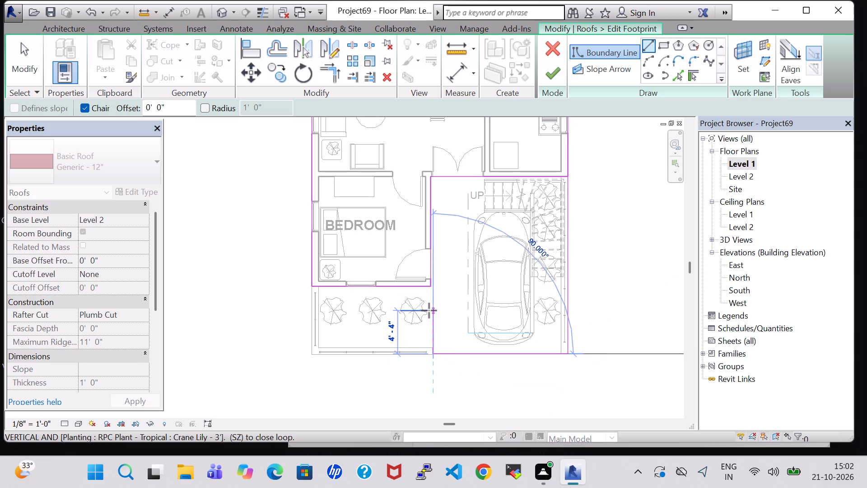
{"action": "scroll", "coordinate": [429, 310], "scroll_direction": "up", "scroll_amount": 3}
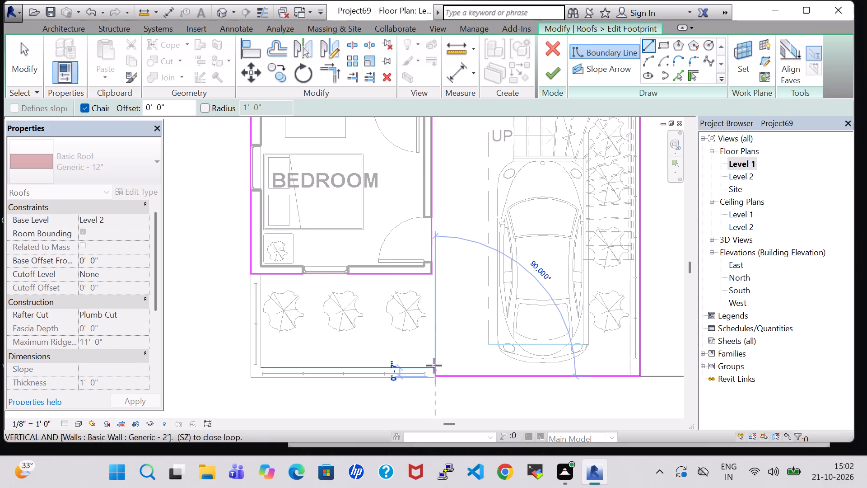
{"action": "key", "text": "Escape"}
{"action": "left_click", "coordinate": [431, 275]}
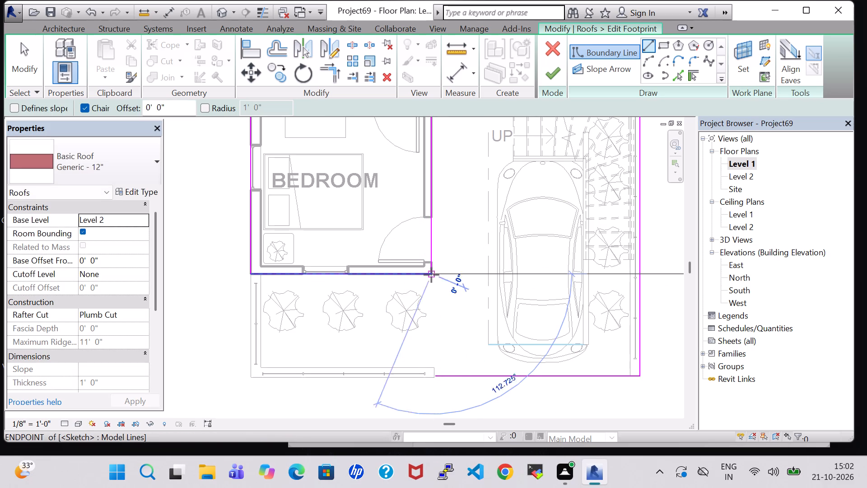
{"action": "left_click", "coordinate": [432, 378]}
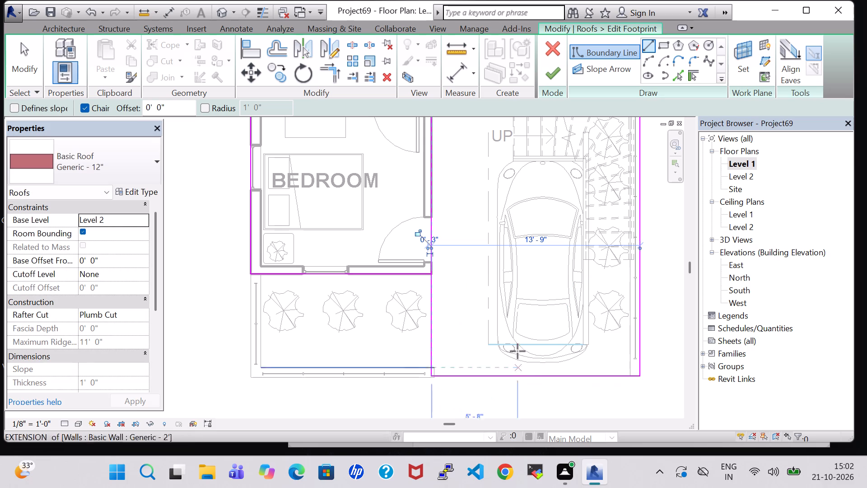
{"action": "scroll", "coordinate": [517, 339], "scroll_direction": "down", "scroll_amount": 4}
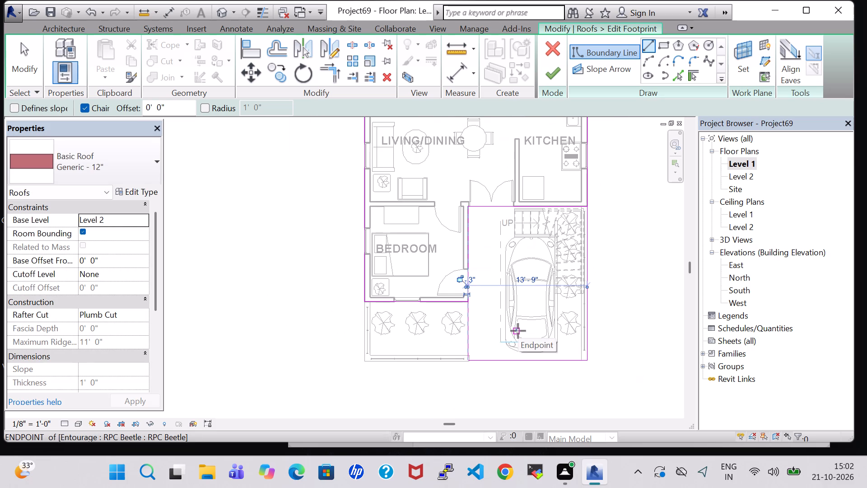
{"action": "key", "text": "Escape"}
{"action": "key", "text": "Escape"}
Delete the roof's two inner boundary lines, along the entrance wall and the bedroom side wall, and finish the footprint.
{"action": "left_click", "coordinate": [494, 206]}
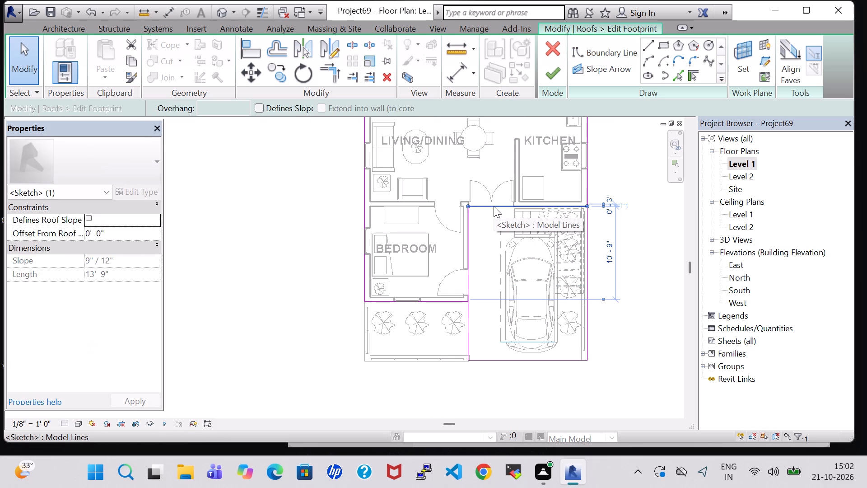
{"action": "key", "text": "Delete"}
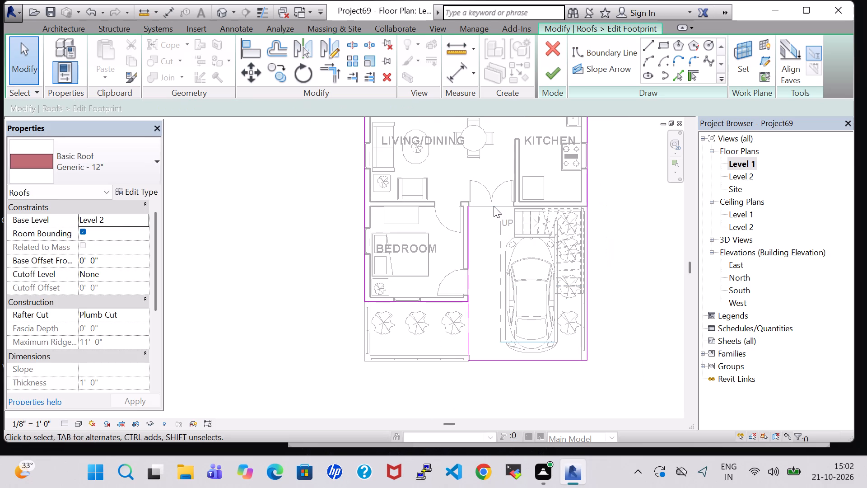
{"action": "left_click", "coordinate": [467, 283]}
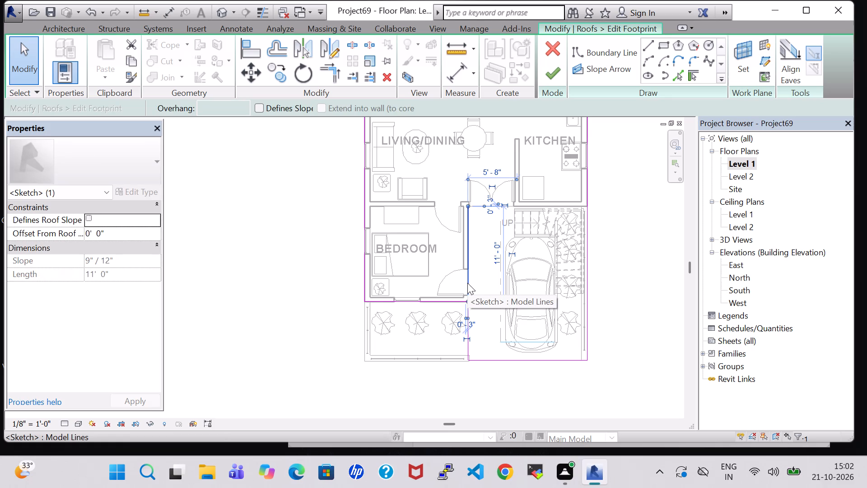
{"action": "key", "text": "Delete"}
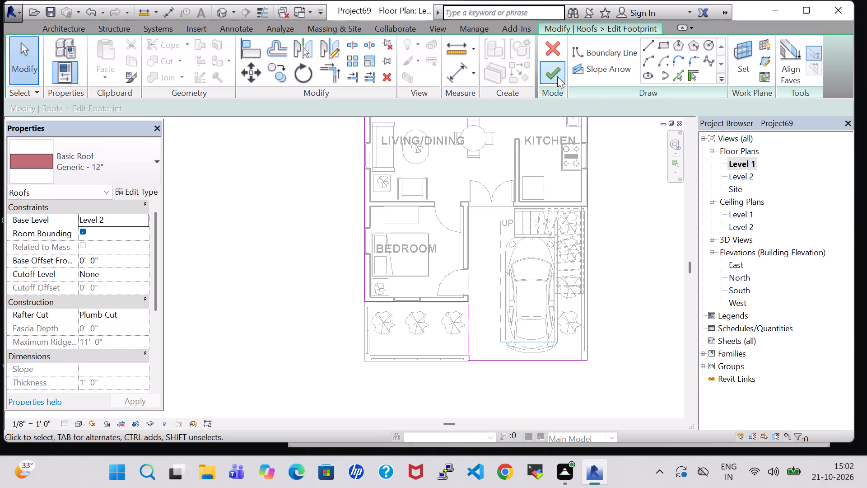
{"action": "left_click", "coordinate": [555, 74]}
Examine the extended main roof over the parking and stair area in 3D from above and the front.
{"action": "left_click", "coordinate": [221, 14]}
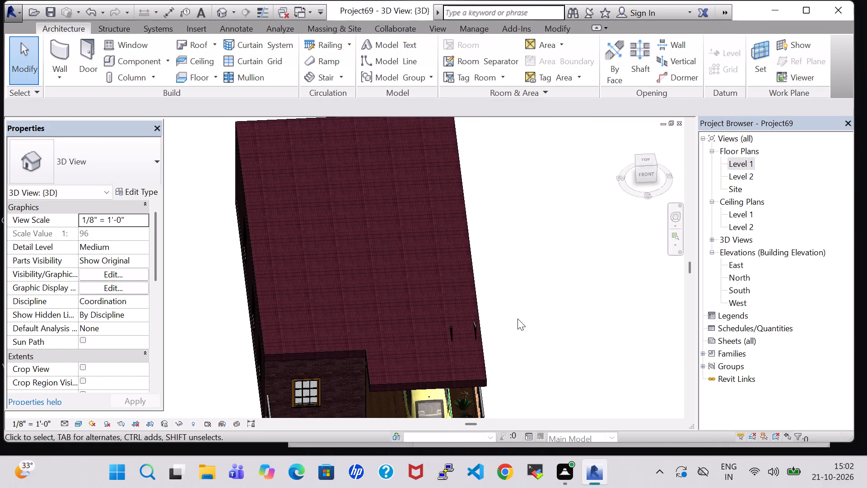
{"action": "middle_click_drag", "start_coordinate": [519, 328], "coordinate": [496, 225], "text": "shift"}
{"action": "scroll", "coordinate": [500, 308], "scroll_direction": "up", "scroll_amount": 1}
{"action": "middle_click_drag", "start_coordinate": [502, 308], "coordinate": [526, 284]}
{"action": "scroll", "coordinate": [526, 284], "scroll_direction": "up", "scroll_amount": 1}
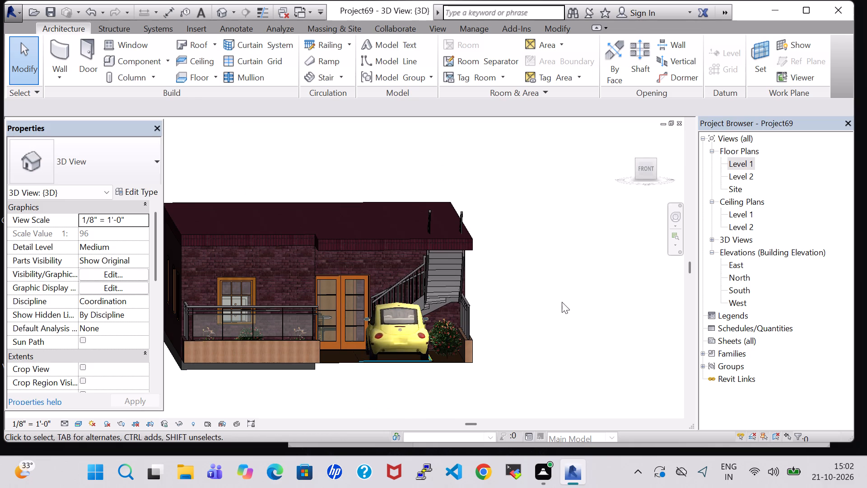
{"action": "left_click", "coordinate": [559, 300]}
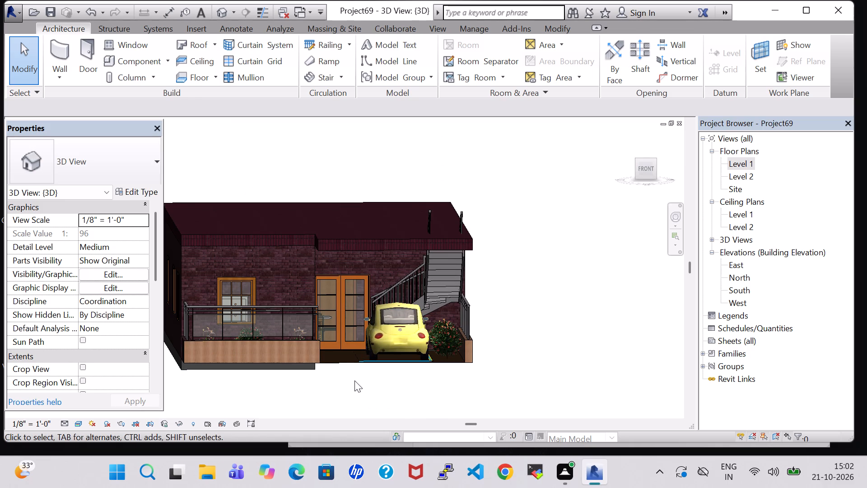
Examine where the staircase and its railings meet the extended roof above the parking area, from the side, front and above.
{"action": "middle_click_drag", "start_coordinate": [543, 244], "coordinate": [527, 262], "text": "shift"}
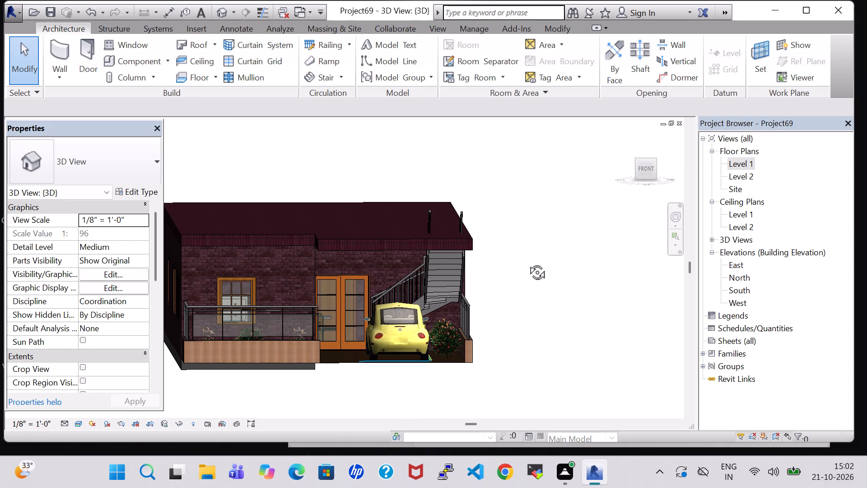
{"action": "middle_click_drag", "start_coordinate": [527, 262], "coordinate": [521, 272], "text": "shift"}
{"action": "middle_click_drag", "start_coordinate": [522, 335], "coordinate": [508, 305]}
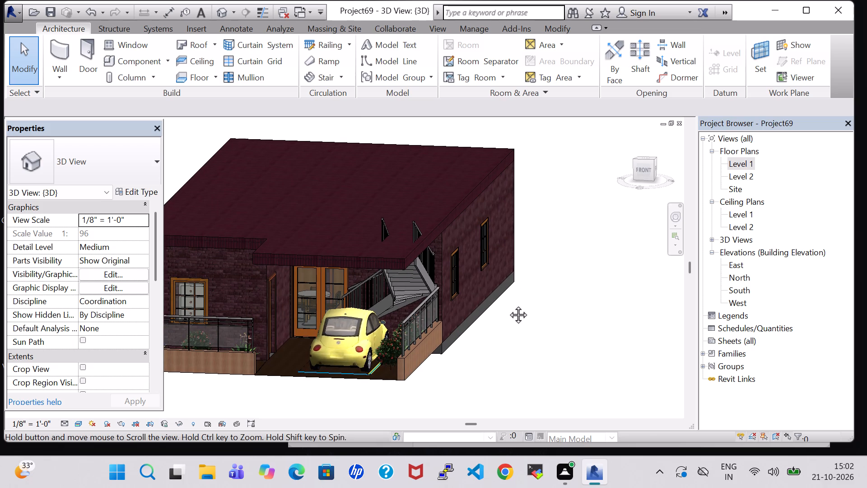
{"action": "middle_click_drag", "start_coordinate": [508, 305], "coordinate": [466, 302]}
{"action": "middle_click_drag", "start_coordinate": [466, 302], "coordinate": [443, 309]}
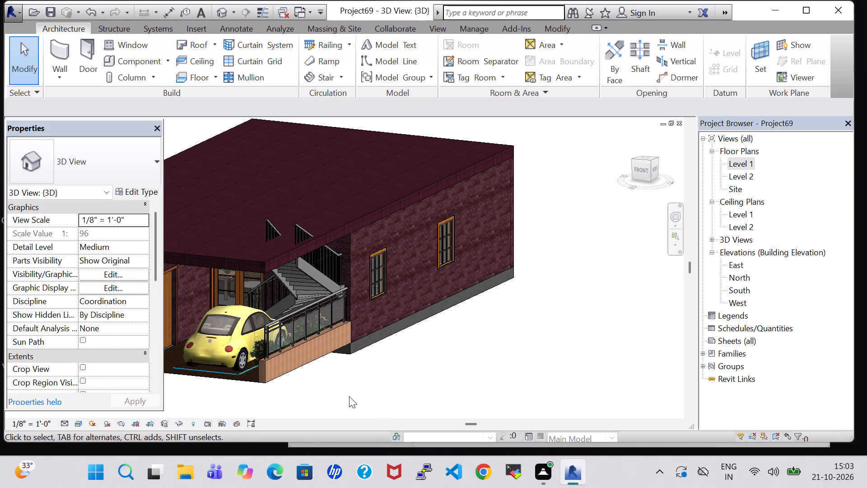
{"action": "left_click", "coordinate": [638, 170]}
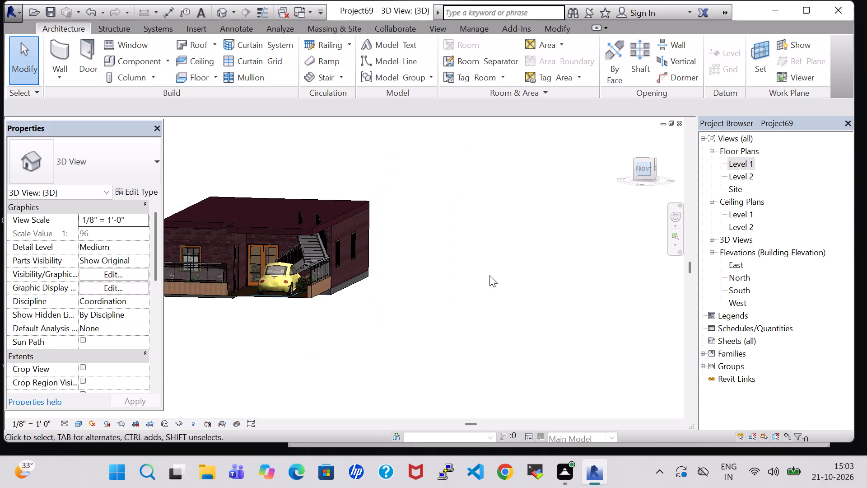
{"action": "scroll", "coordinate": [395, 305], "scroll_direction": "up", "scroll_amount": 8}
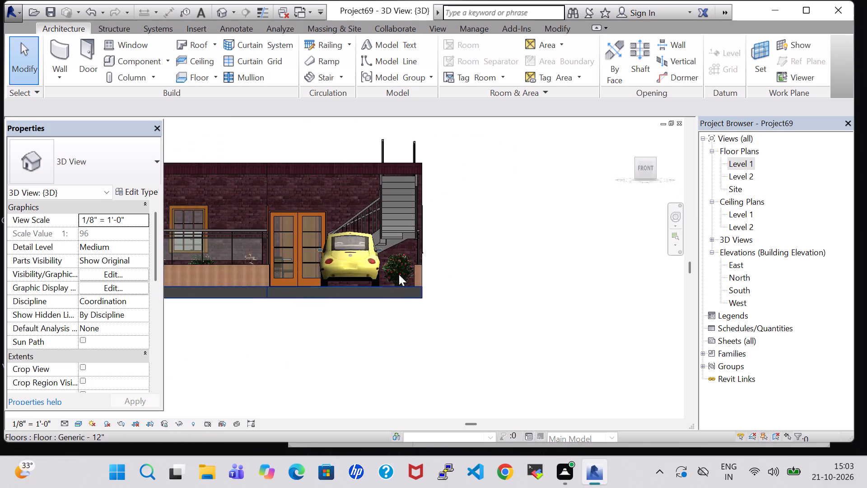
{"action": "middle_click_drag", "start_coordinate": [468, 180], "coordinate": [497, 290]}
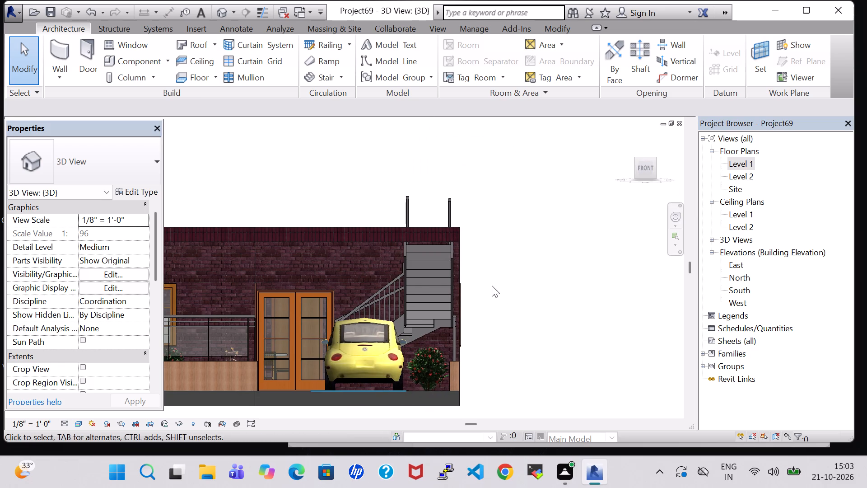
{"action": "middle_click_drag", "start_coordinate": [491, 281], "coordinate": [496, 333], "text": "shift"}
{"action": "scroll", "coordinate": [513, 317], "scroll_direction": "down", "scroll_amount": 1}
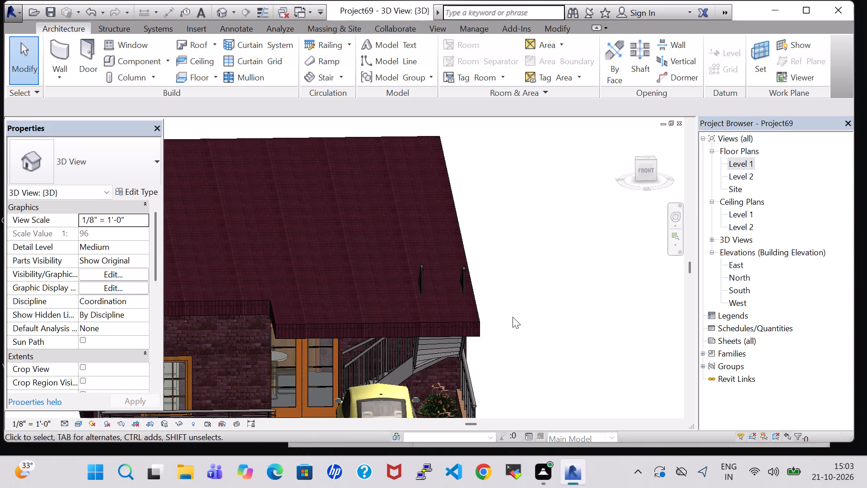
{"action": "scroll", "coordinate": [513, 317], "scroll_direction": "down", "scroll_amount": 1}
{"action": "middle_click_drag", "start_coordinate": [541, 324], "coordinate": [549, 265]}
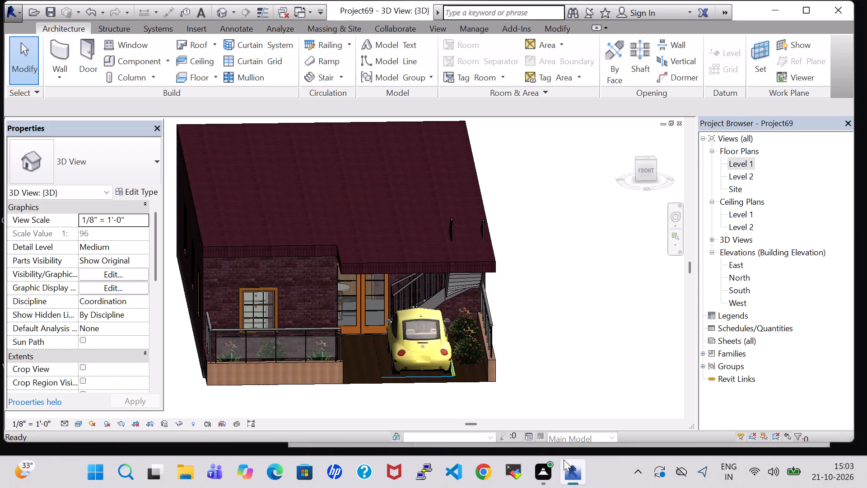
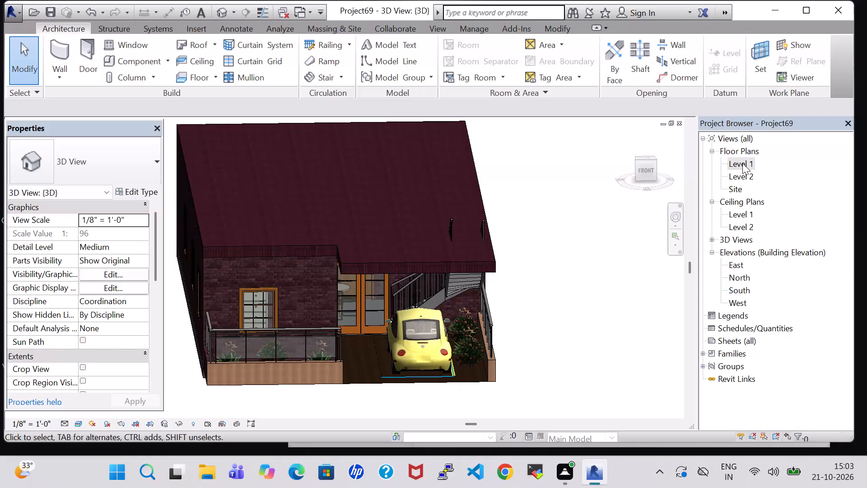
Open the Level 1 floor plan and examine the room layout together with the parking and stair area.
{"action": "double_click", "coordinate": [742, 163]}
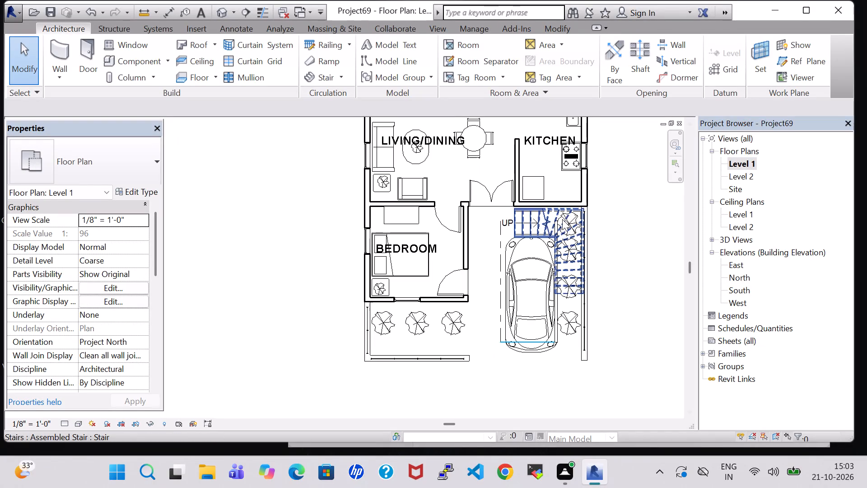
{"action": "scroll", "coordinate": [562, 221], "scroll_direction": "down", "scroll_amount": 3}
{"action": "middle_click_drag", "start_coordinate": [615, 211], "coordinate": [575, 283]}
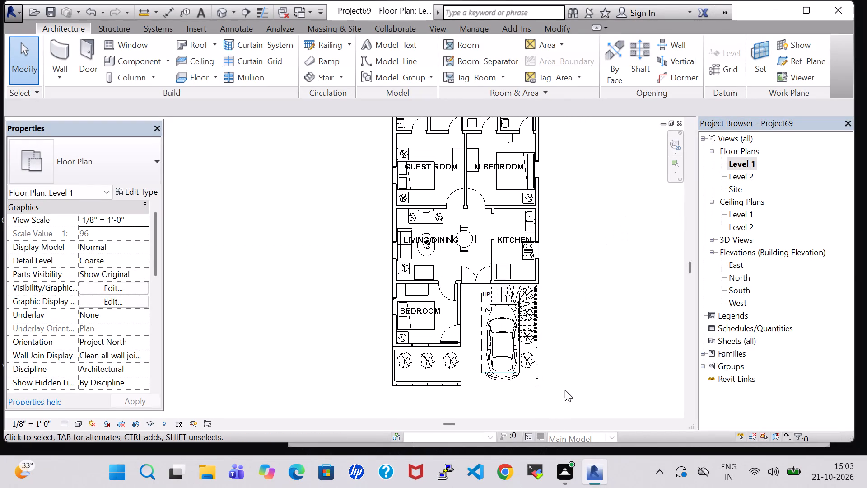
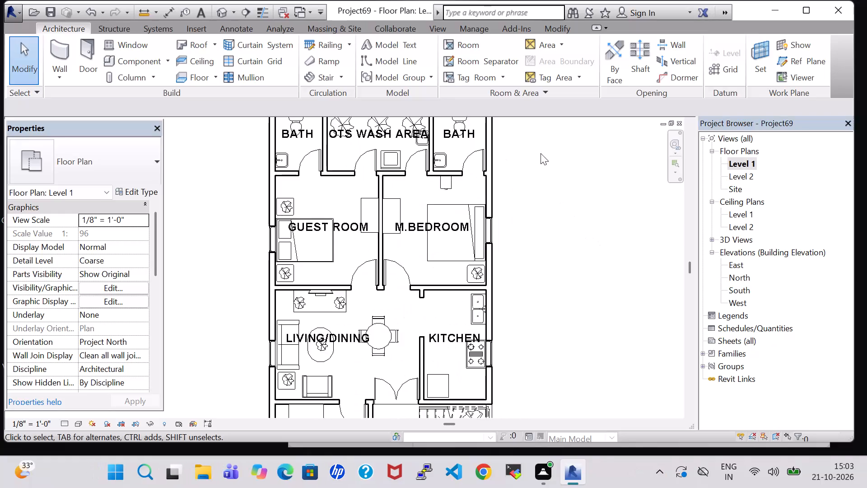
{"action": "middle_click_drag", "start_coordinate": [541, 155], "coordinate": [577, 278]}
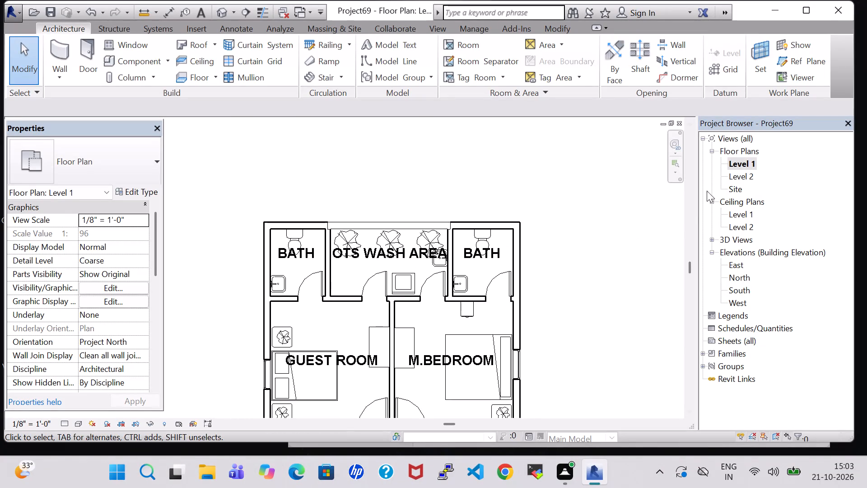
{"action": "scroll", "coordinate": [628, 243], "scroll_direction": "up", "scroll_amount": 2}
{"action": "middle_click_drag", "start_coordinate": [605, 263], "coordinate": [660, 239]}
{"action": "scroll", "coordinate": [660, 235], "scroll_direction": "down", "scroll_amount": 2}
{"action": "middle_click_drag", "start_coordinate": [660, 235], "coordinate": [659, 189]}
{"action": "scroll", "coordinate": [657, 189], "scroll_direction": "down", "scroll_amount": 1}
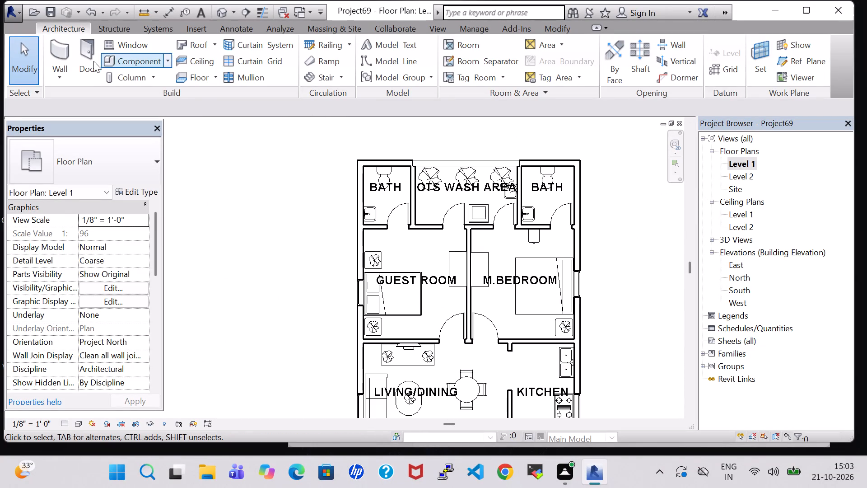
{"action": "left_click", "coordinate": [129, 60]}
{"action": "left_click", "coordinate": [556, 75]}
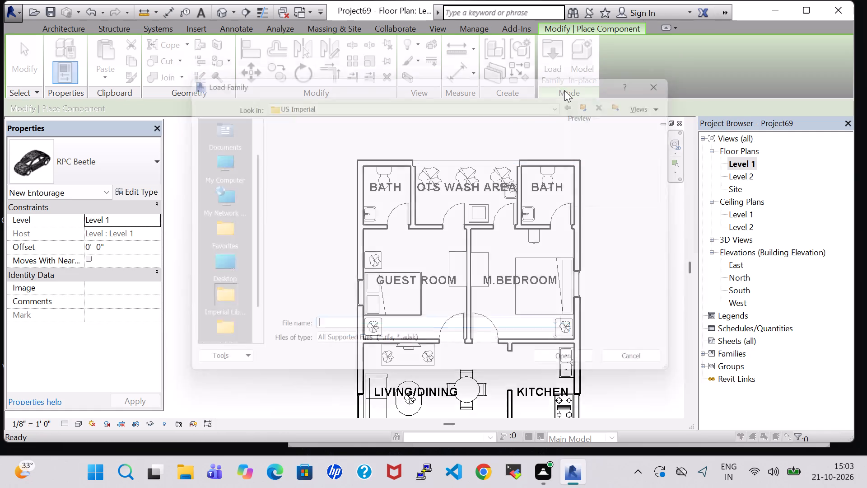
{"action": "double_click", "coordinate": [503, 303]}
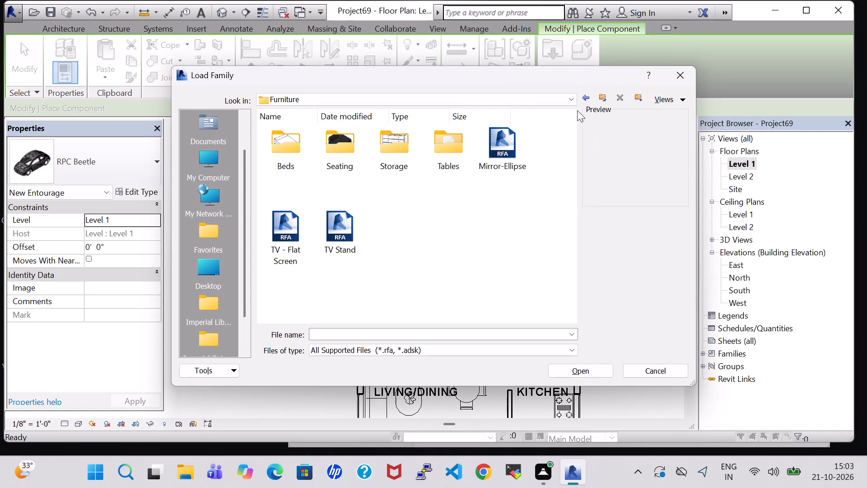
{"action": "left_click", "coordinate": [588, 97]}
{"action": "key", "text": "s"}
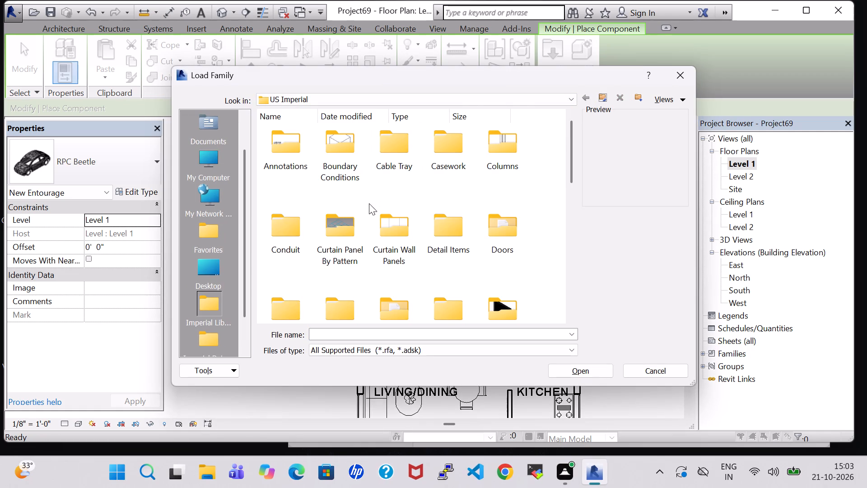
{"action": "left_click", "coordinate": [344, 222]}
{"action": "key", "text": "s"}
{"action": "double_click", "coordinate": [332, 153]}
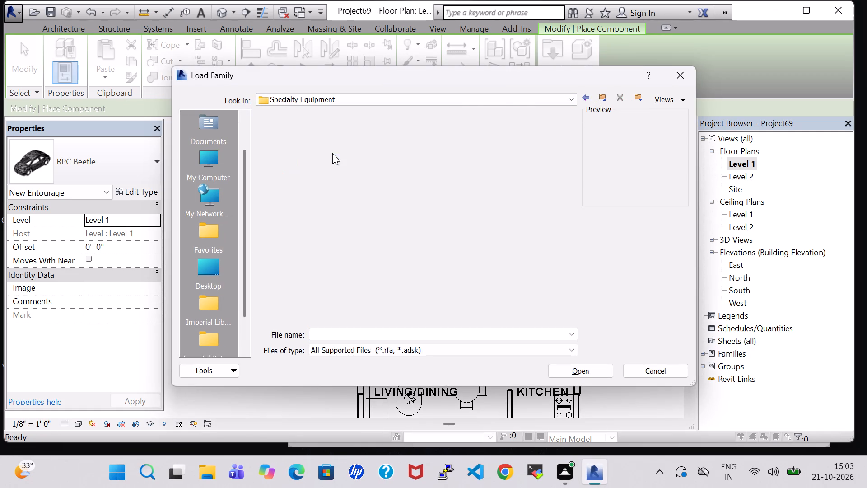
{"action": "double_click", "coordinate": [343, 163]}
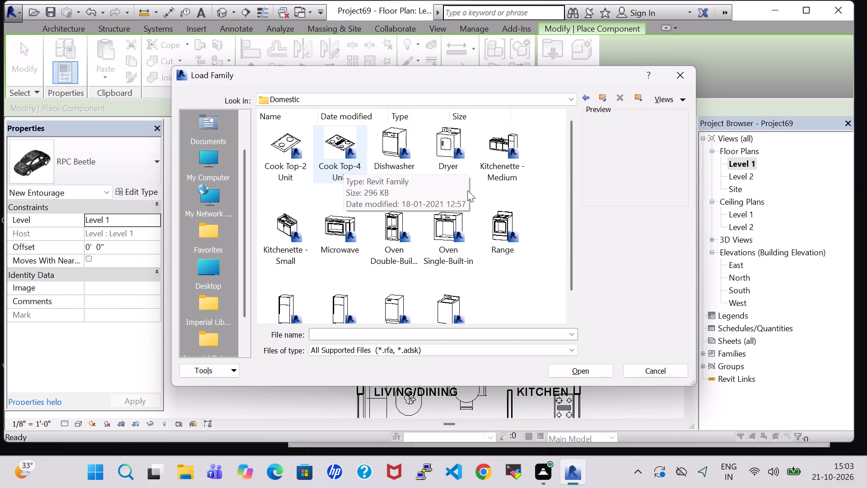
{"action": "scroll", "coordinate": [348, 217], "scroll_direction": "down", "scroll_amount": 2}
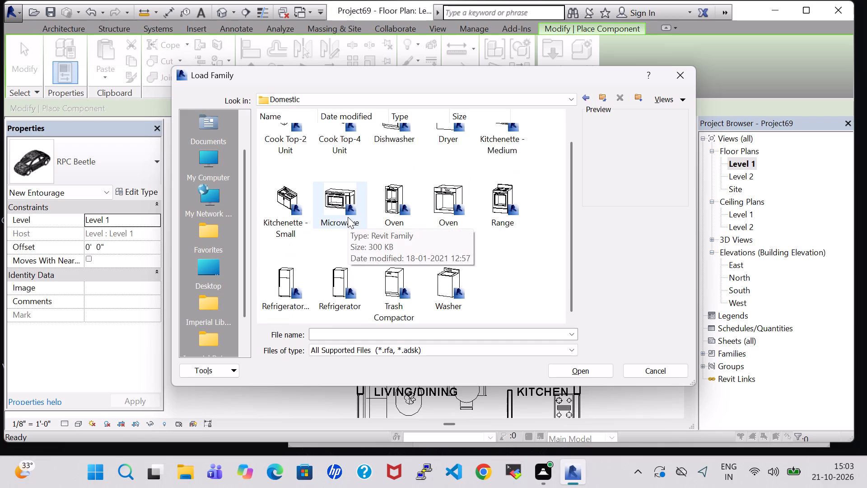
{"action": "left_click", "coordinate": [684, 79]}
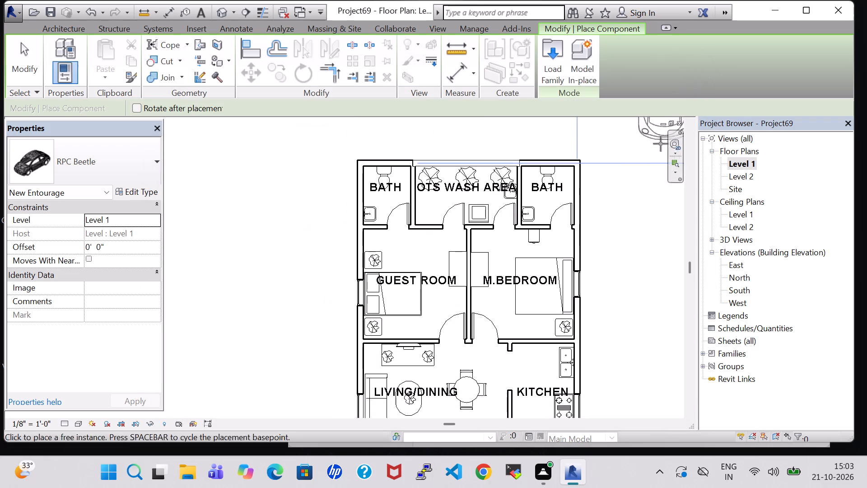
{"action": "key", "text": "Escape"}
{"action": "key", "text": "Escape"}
Place a matching 15" x 18" Cabinet-File 3 Drawer in the guest room, against the bath-side wall and aligned with the M.Bedroom cabinet.
{"action": "middle_click_drag", "start_coordinate": [634, 280], "coordinate": [615, 247]}
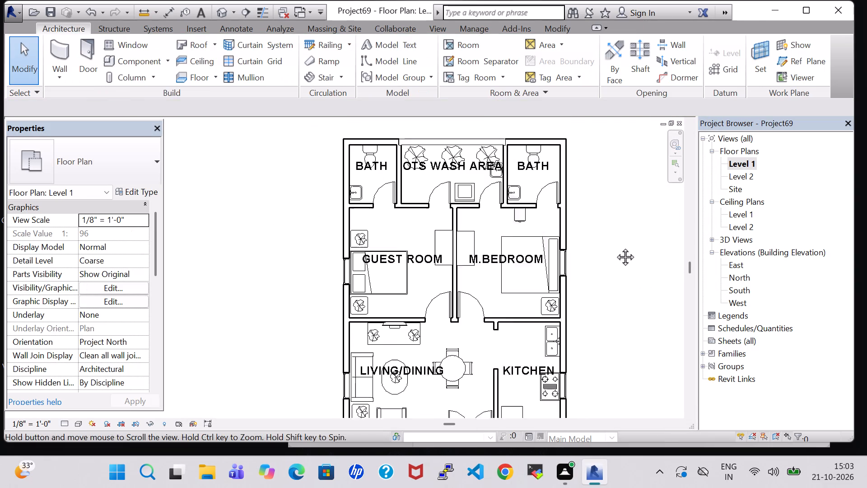
{"action": "middle_click_drag", "start_coordinate": [615, 247], "coordinate": [614, 243]}
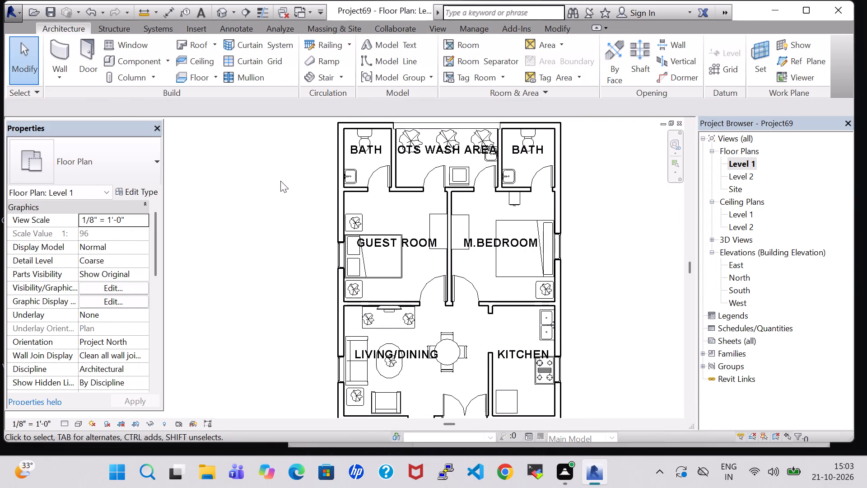
{"action": "left_click", "coordinate": [523, 201]}
{"action": "right_click", "coordinate": [523, 200]}
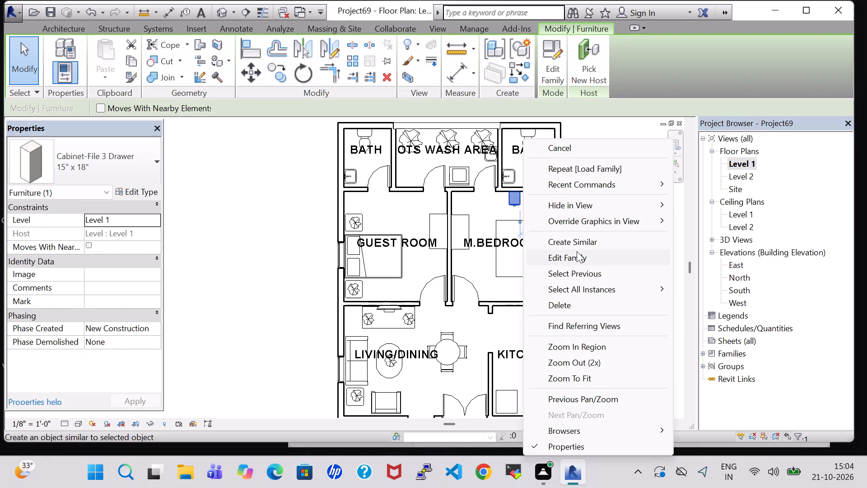
{"action": "left_click", "coordinate": [576, 239]}
{"action": "scroll", "coordinate": [409, 206], "scroll_direction": "up", "scroll_amount": 2}
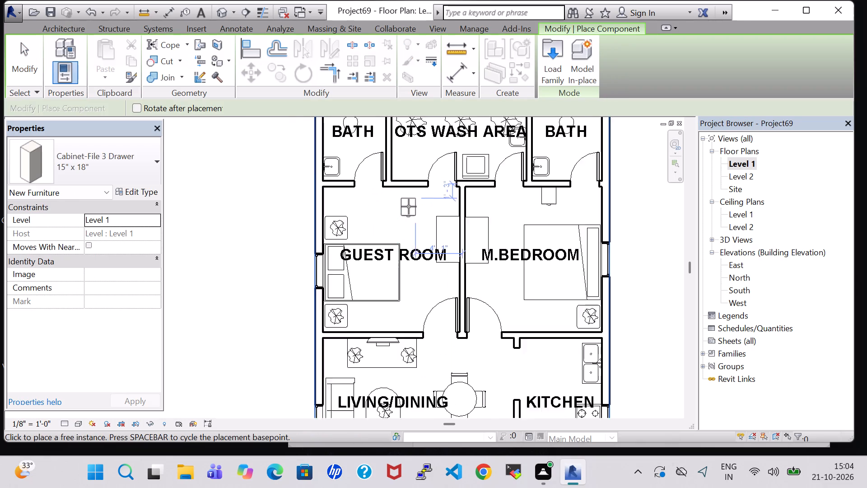
{"action": "scroll", "coordinate": [409, 206], "scroll_direction": "up", "scroll_amount": 2}
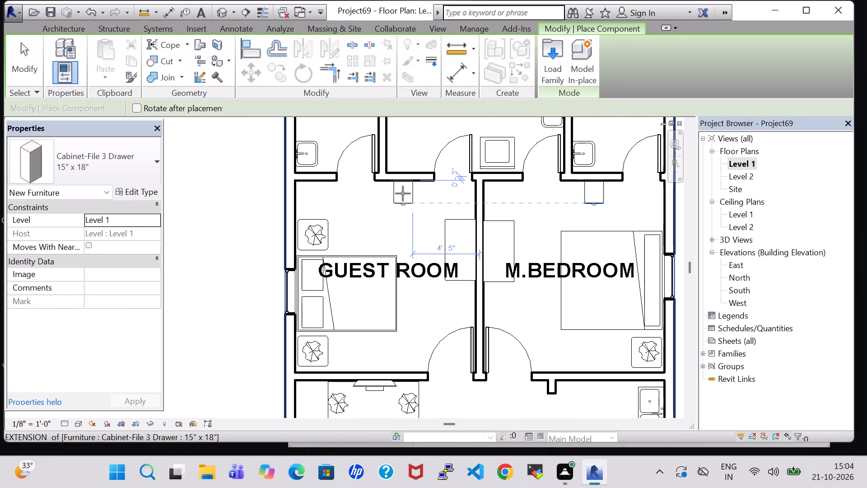
{"action": "left_click", "coordinate": [403, 193]}
{"action": "key", "text": "Escape"}
{"action": "key", "text": "Escape"}
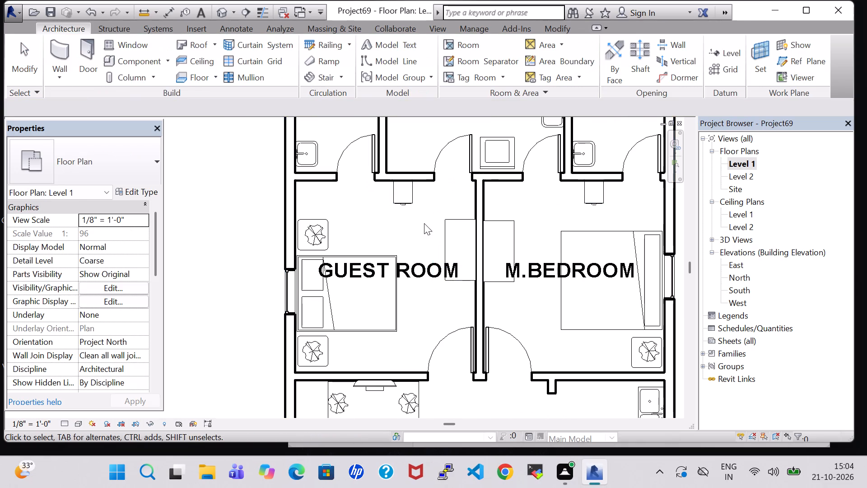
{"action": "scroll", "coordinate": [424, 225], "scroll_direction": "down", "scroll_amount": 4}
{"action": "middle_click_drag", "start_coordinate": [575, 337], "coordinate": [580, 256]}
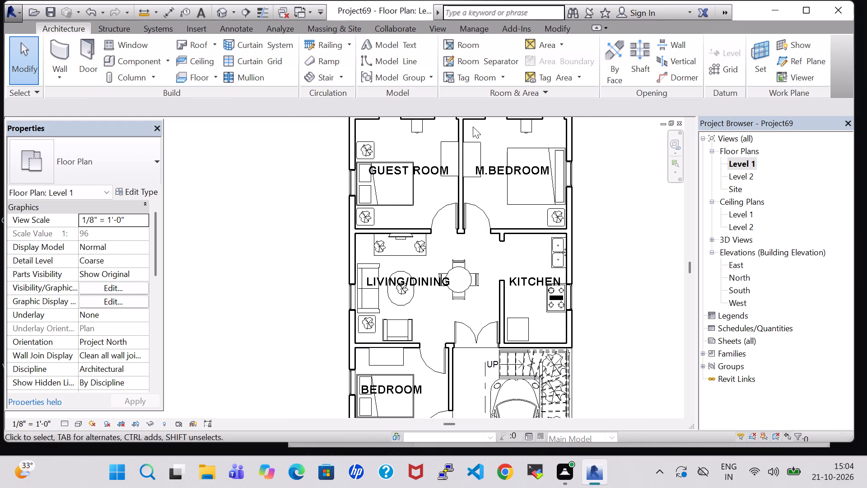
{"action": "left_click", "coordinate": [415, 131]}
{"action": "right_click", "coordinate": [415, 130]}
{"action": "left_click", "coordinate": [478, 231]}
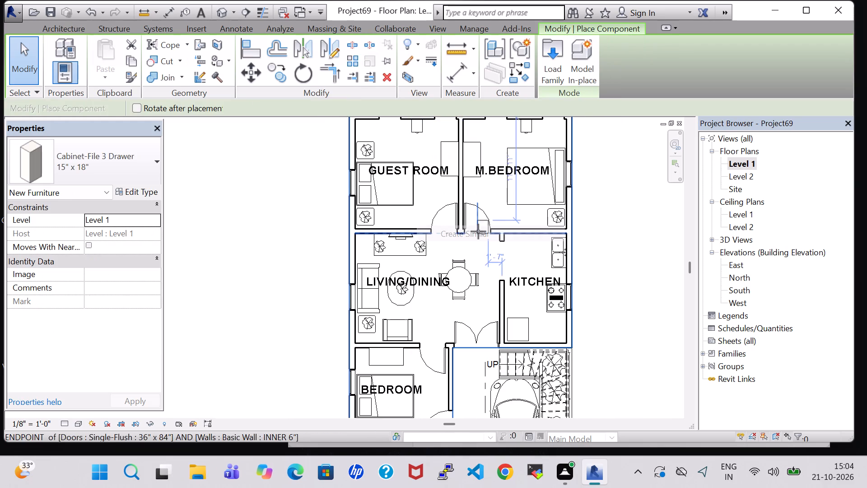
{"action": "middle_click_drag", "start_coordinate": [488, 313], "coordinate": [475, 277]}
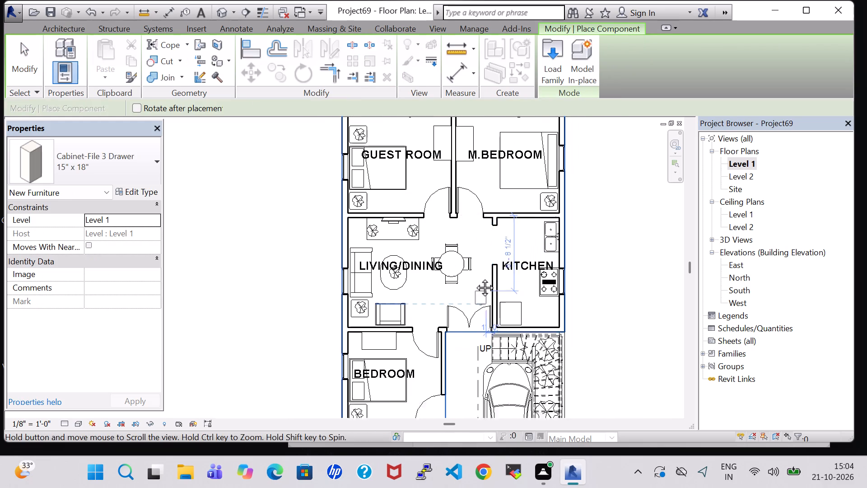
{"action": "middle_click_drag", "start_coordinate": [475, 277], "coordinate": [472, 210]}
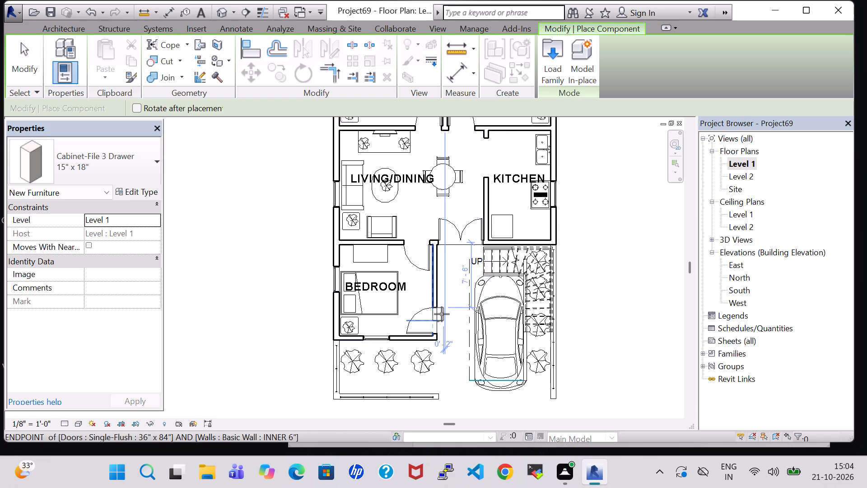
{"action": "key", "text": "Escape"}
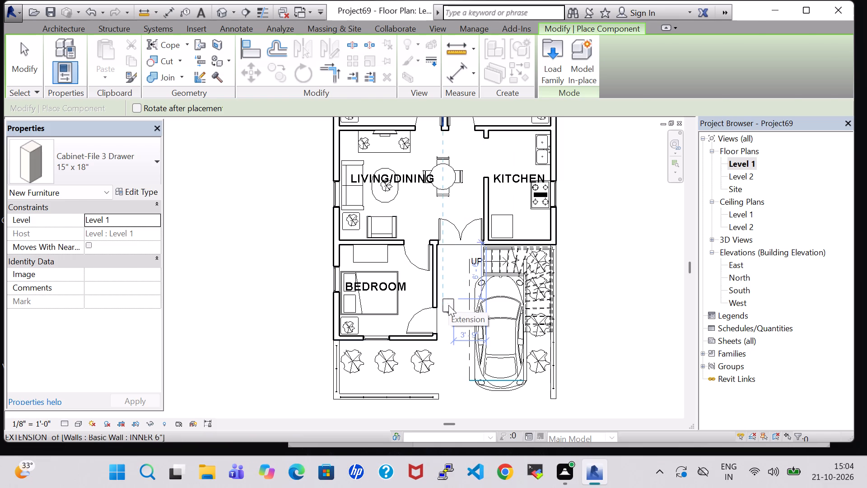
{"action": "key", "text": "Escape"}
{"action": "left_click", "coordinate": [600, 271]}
Move the toilet in the bath above the M.Bedroom away from the exterior wall, toward the bathroom door wall.
{"action": "scroll", "coordinate": [592, 223], "scroll_direction": "down", "scroll_amount": 1}
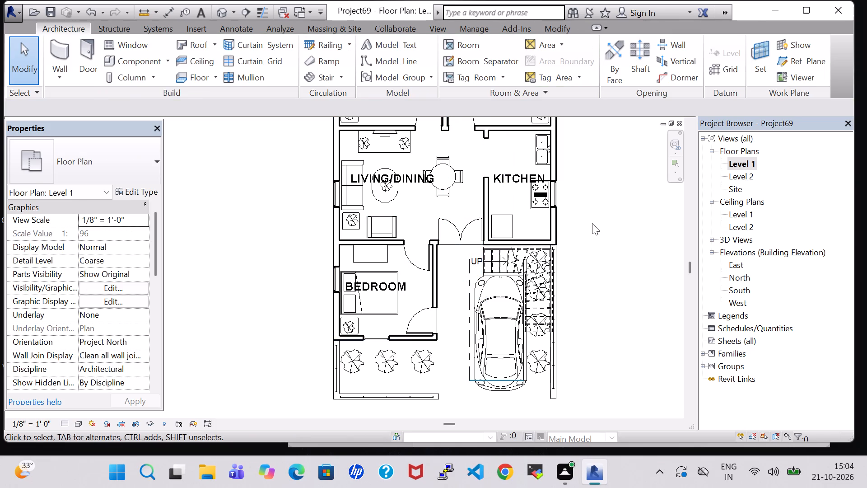
{"action": "middle_click_drag", "start_coordinate": [592, 223], "coordinate": [568, 296]}
{"action": "scroll", "coordinate": [578, 293], "scroll_direction": "down", "scroll_amount": 2}
{"action": "middle_click_drag", "start_coordinate": [586, 251], "coordinate": [587, 308]}
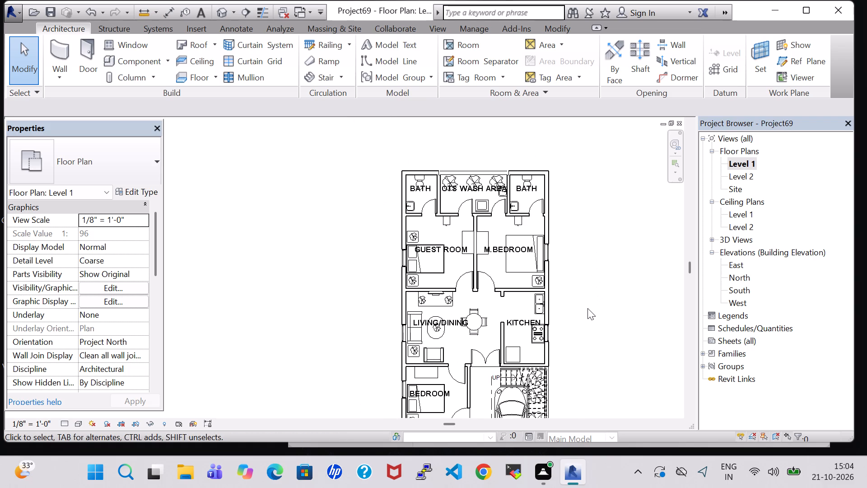
{"action": "scroll", "coordinate": [587, 308], "scroll_direction": "up", "scroll_amount": 4}
{"action": "middle_click_drag", "start_coordinate": [585, 304], "coordinate": [604, 415]}
{"action": "scroll", "coordinate": [604, 415], "scroll_direction": "up", "scroll_amount": 2}
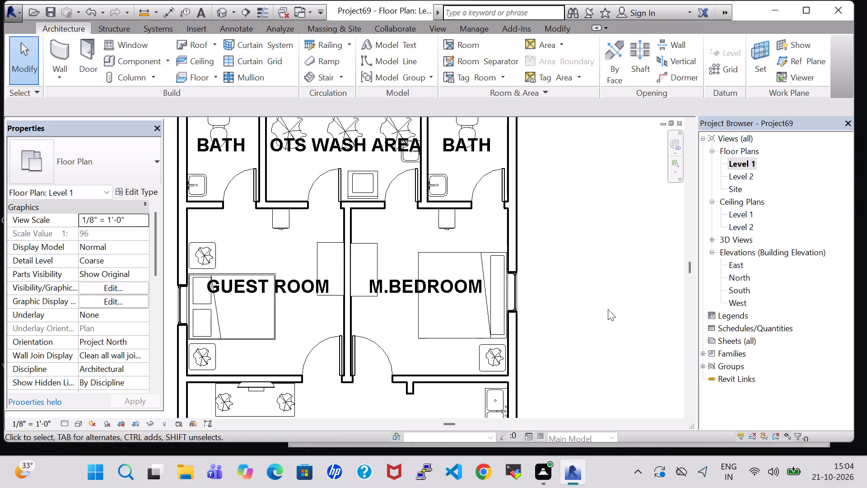
{"action": "scroll", "coordinate": [607, 290], "scroll_direction": "up", "scroll_amount": 1}
{"action": "middle_click_drag", "start_coordinate": [607, 290], "coordinate": [628, 388]}
{"action": "scroll", "coordinate": [628, 388], "scroll_direction": "down", "scroll_amount": 2}
{"action": "middle_click_drag", "start_coordinate": [628, 387], "coordinate": [634, 328]}
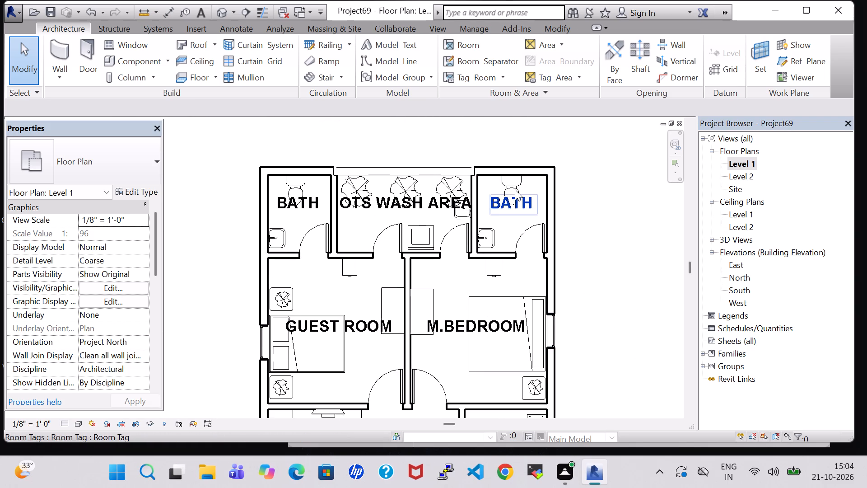
{"action": "left_click", "coordinate": [515, 183]}
{"action": "key", "text": "space"}
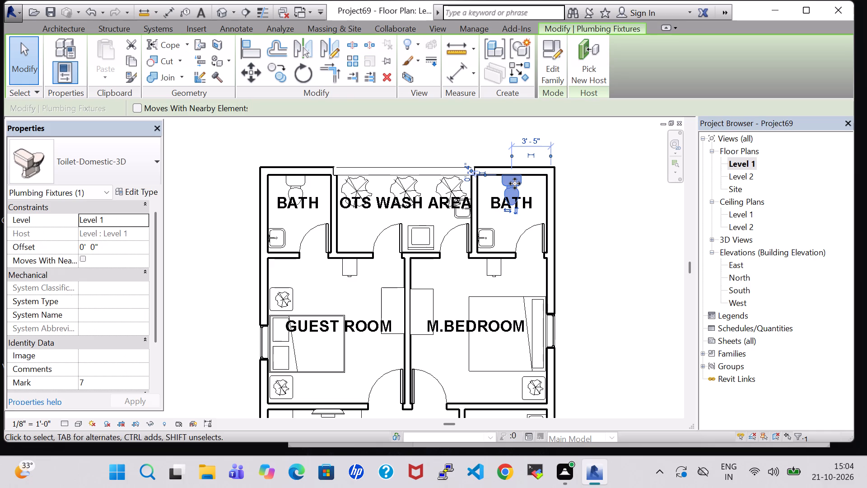
{"action": "key", "text": "Down"}
{"action": "key", "text": "Down"}
{"action": "key", "text": "Down"}
{"action": "key", "text": "Down"}
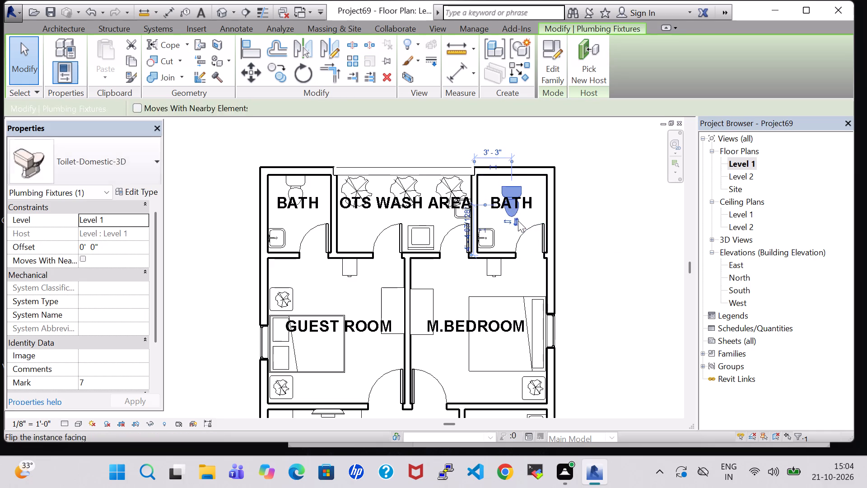
{"action": "key", "text": "Down"}
{"action": "key", "text": "Down"}
{"action": "key", "text": "Down"}
{"action": "key", "text": "Down"}
{"action": "key", "text": "Down"}
{"action": "key", "text": "Down"}
{"action": "key", "text": "Down"}
{"action": "key", "text": "Down"}
{"action": "key", "text": "Down"}
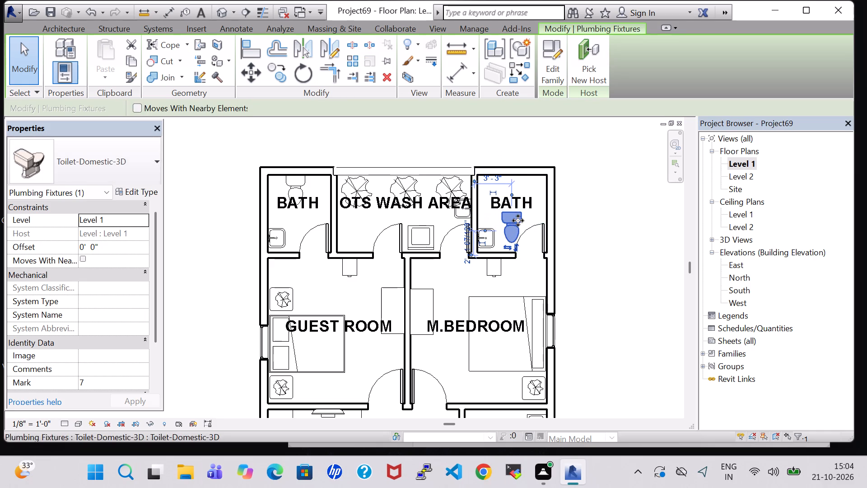
Load the Tub-Free Standing-3D family from the Bathtubs folder of the architectural plumbing fixtures library.
{"action": "left_click", "coordinate": [57, 27]}
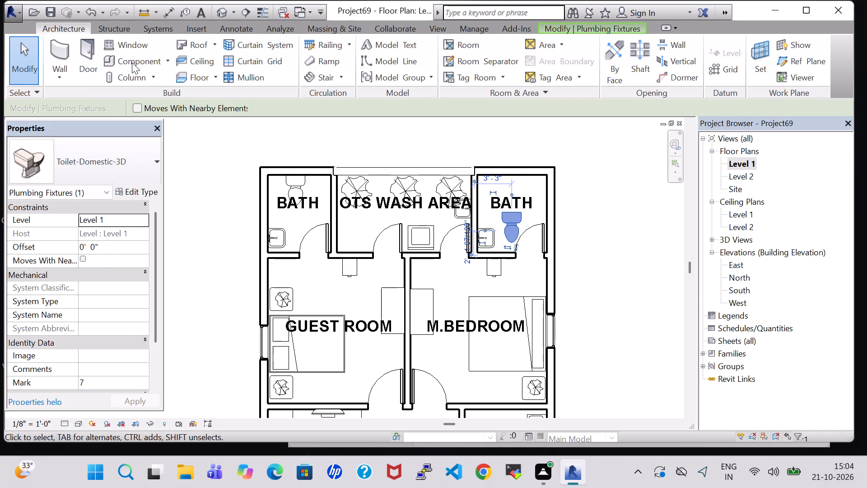
{"action": "left_click", "coordinate": [132, 62]}
{"action": "left_click", "coordinate": [556, 60]}
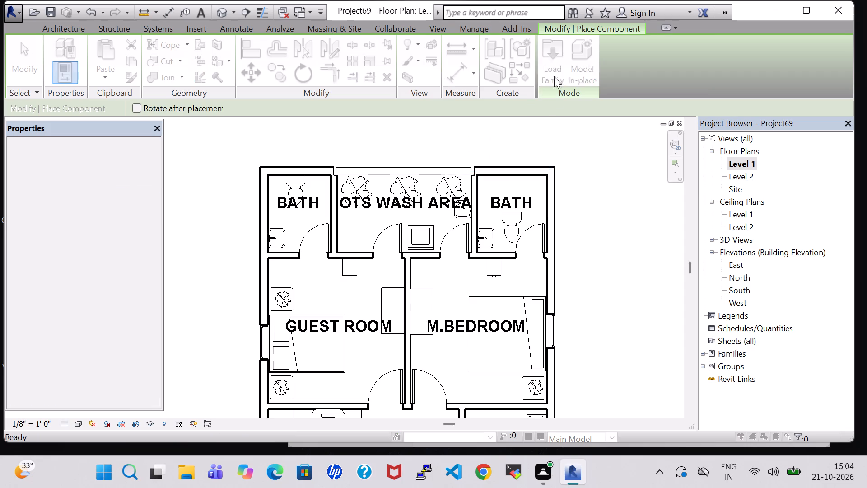
{"action": "left_click", "coordinate": [501, 234]}
{"action": "key", "text": "p"}
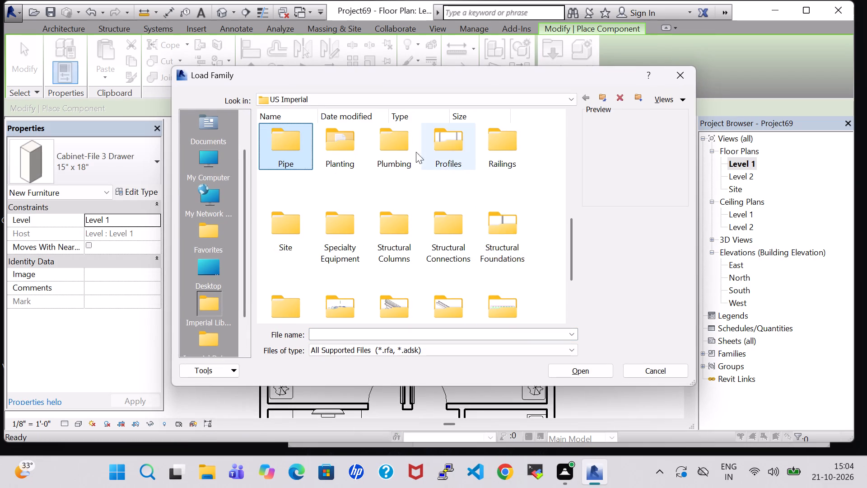
{"action": "double_click", "coordinate": [396, 127]}
{"action": "double_click", "coordinate": [292, 142]}
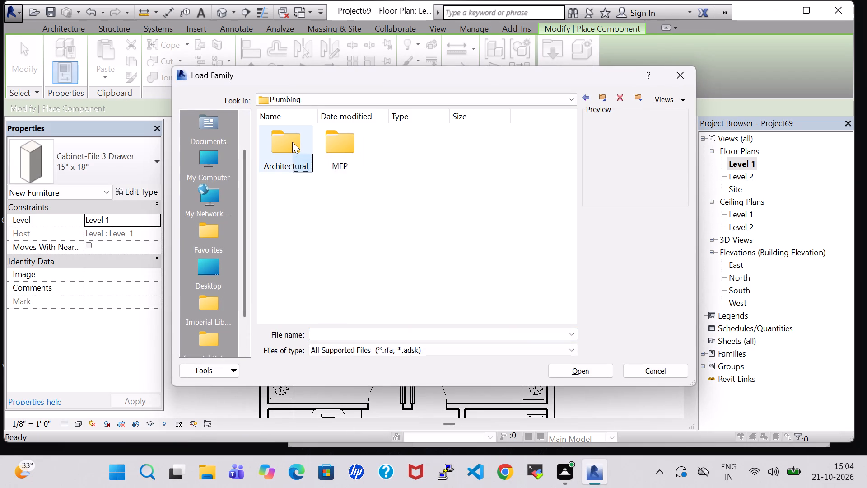
{"action": "double_click", "coordinate": [359, 151]}
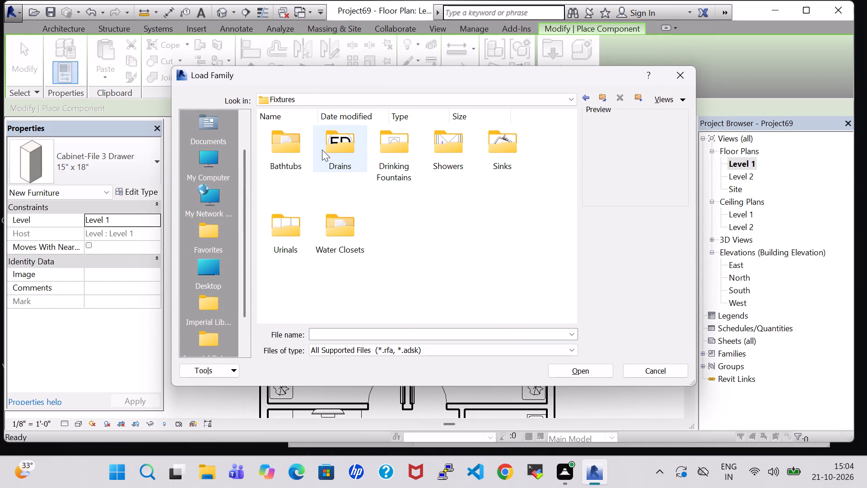
{"action": "double_click", "coordinate": [275, 147]}
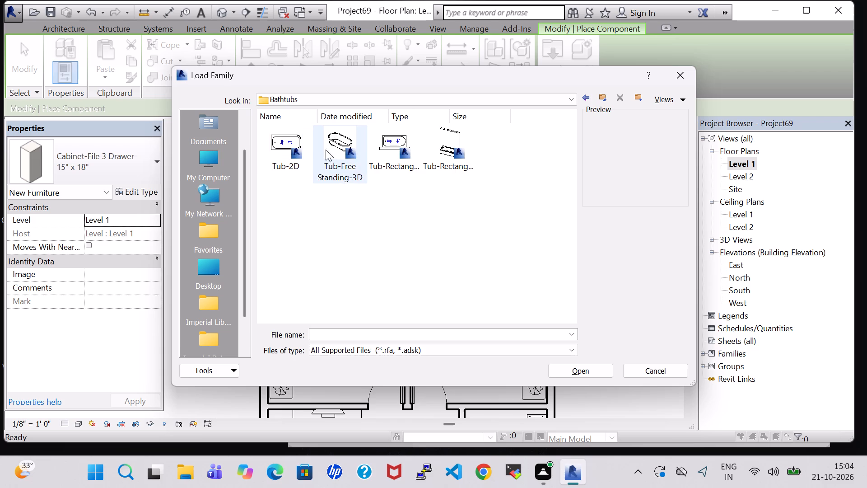
{"action": "left_click", "coordinate": [337, 148]}
{"action": "left_click", "coordinate": [585, 366]}
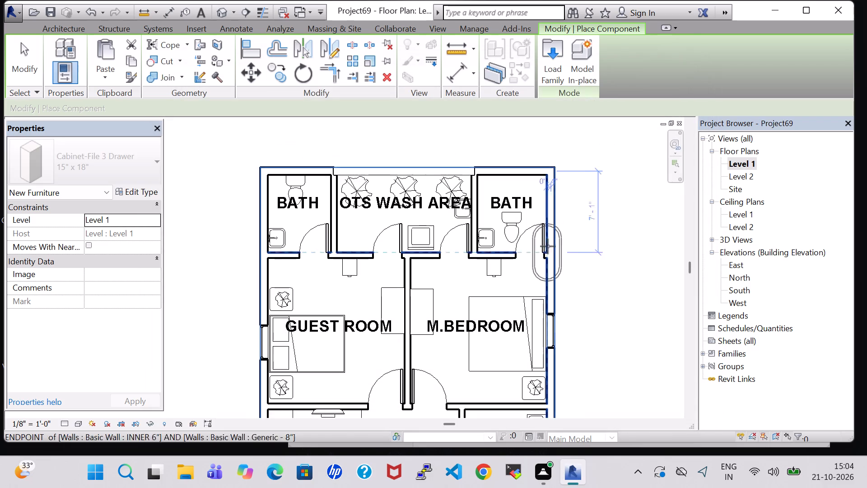
Place a 30" x 60" Tub-Free Standing-3D in the M.Bedroom bath, lengthwise along the rear exterior wall, centred about 3'-2" from the wash-area wall.
{"action": "key", "text": "space"}
{"action": "key", "text": "space"}
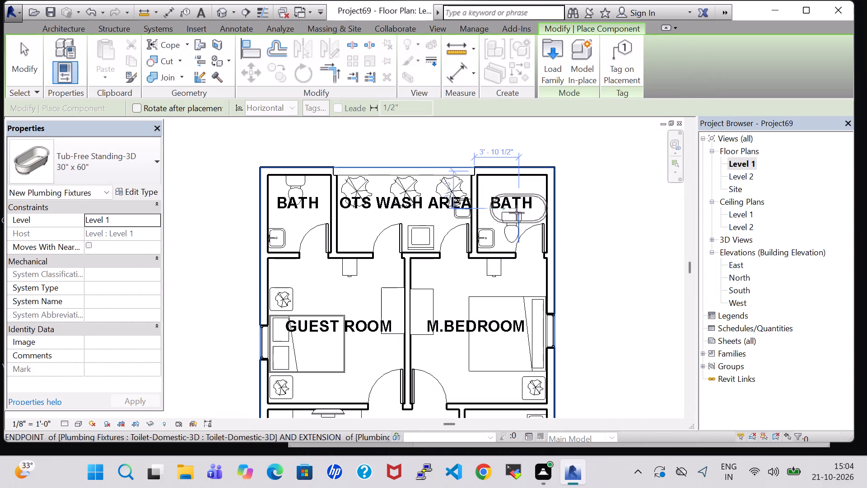
{"action": "scroll", "coordinate": [508, 197], "scroll_direction": "up", "scroll_amount": 5}
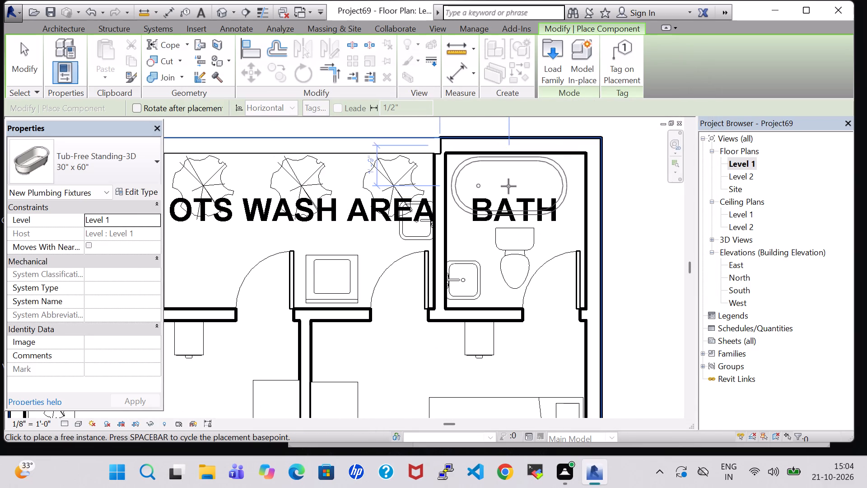
{"action": "left_click", "coordinate": [513, 187]}
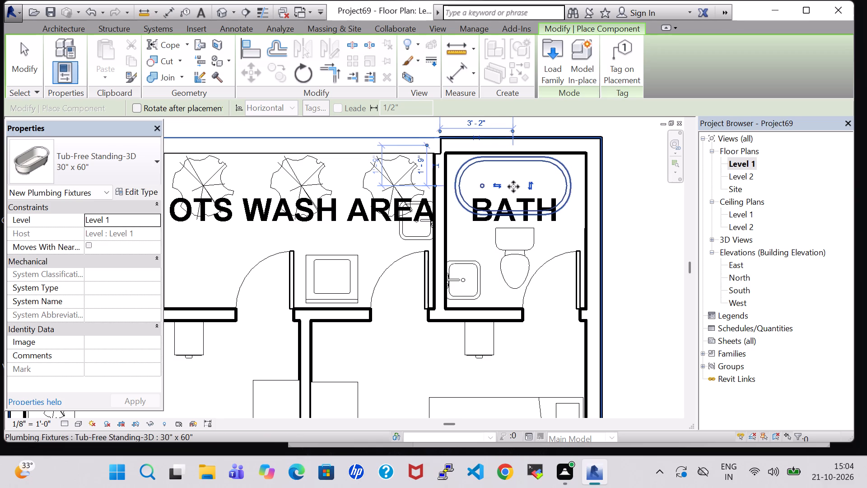
{"action": "key", "text": "Escape"}
{"action": "key", "text": "Escape"}
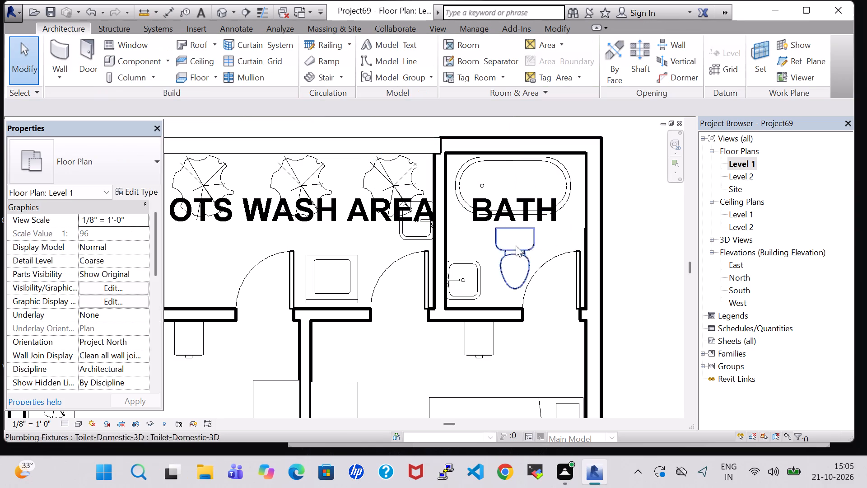
Delete the existing vanity sink and toilet from the M.Bedroom bath.
{"action": "left_click", "coordinate": [471, 287]}
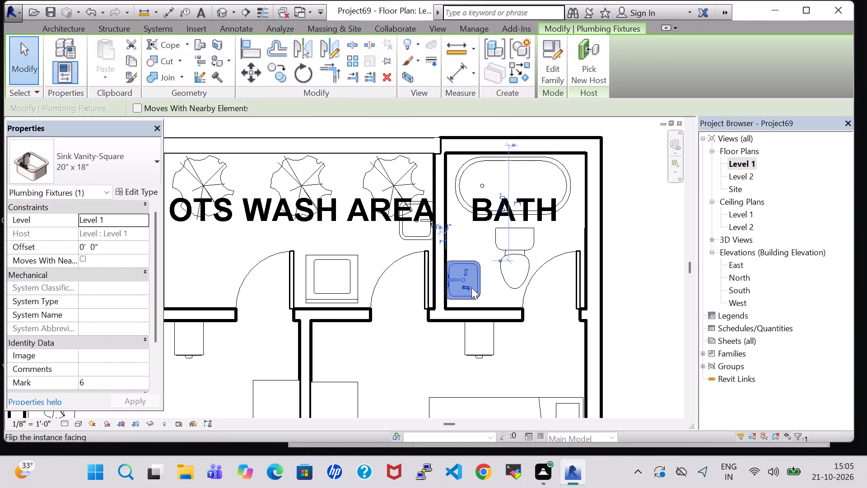
{"action": "key", "text": "space"}
{"action": "key", "text": "Delete"}
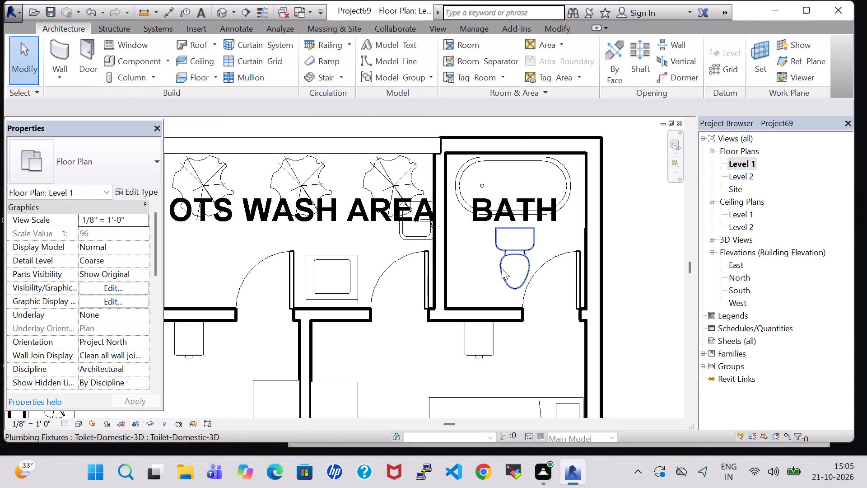
{"action": "left_click", "coordinate": [506, 267]}
{"action": "key", "text": "Delete"}
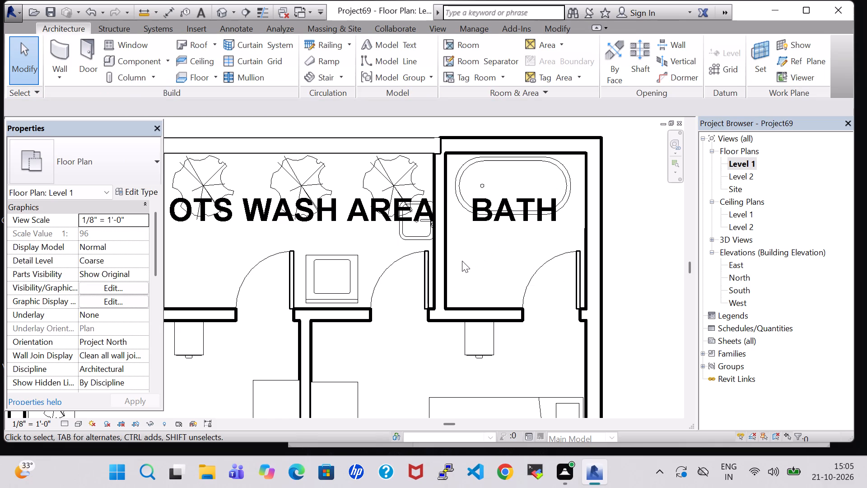
Place a 20" x 18" Sink Vanity-Square like the wash area's in the M.Bedroom bath, backed against the door wall about 1'-8" from the wash-area wall.
{"action": "left_click", "coordinate": [422, 236]}
{"action": "right_click", "coordinate": [422, 235]}
{"action": "left_click", "coordinate": [488, 243]}
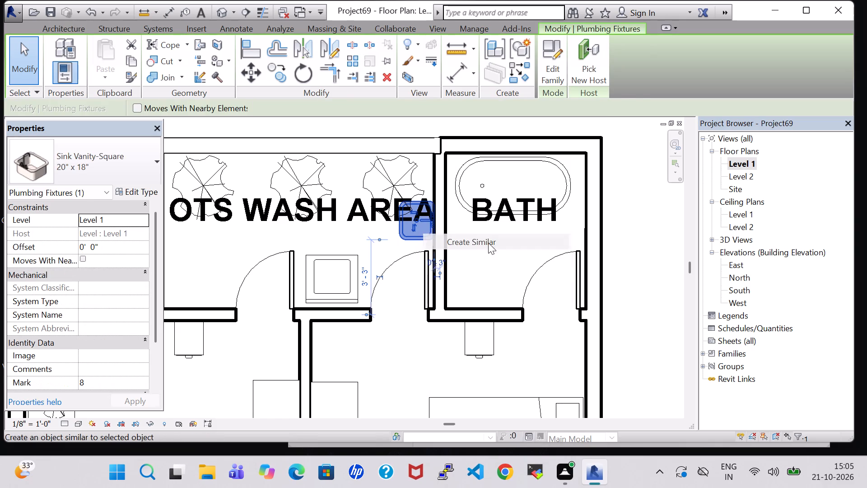
{"action": "key", "text": "space"}
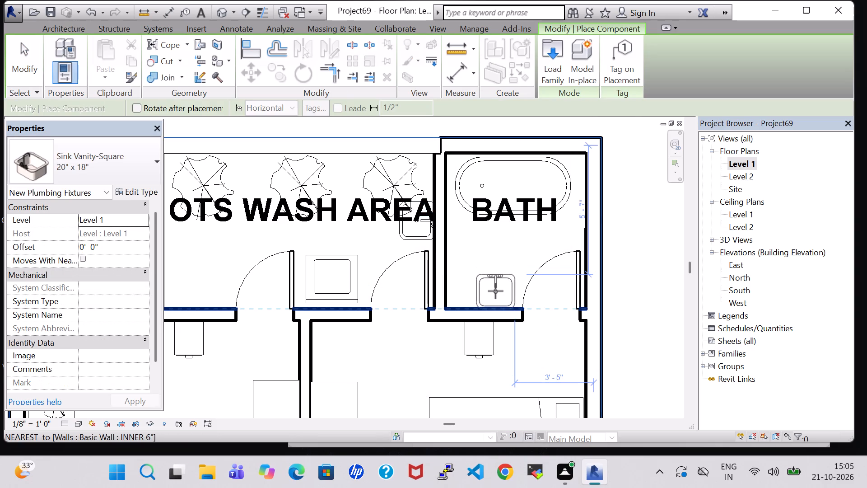
{"action": "key", "text": "space"}
{"action": "scroll", "coordinate": [495, 291], "scroll_direction": "up", "scroll_amount": 5}
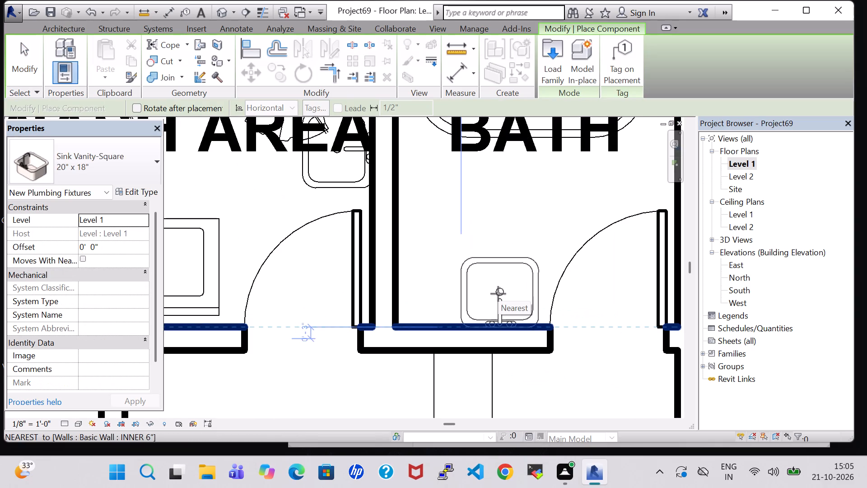
{"action": "left_click", "coordinate": [498, 294]}
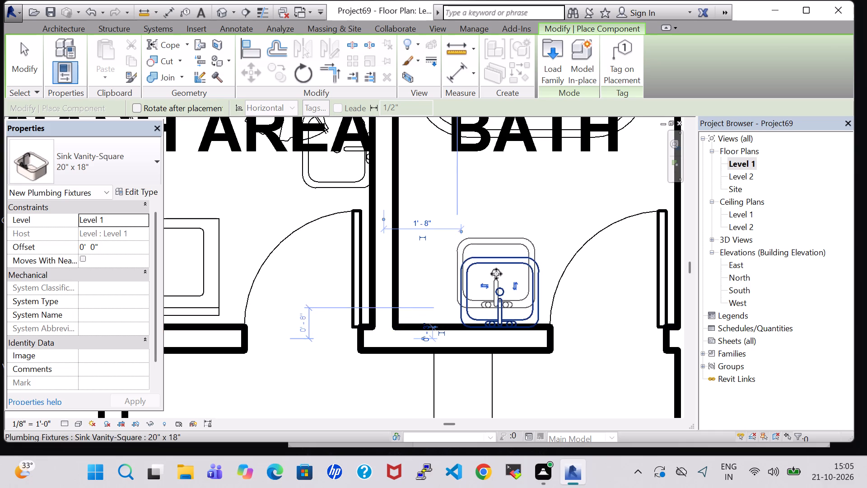
{"action": "key", "text": "Escape"}
{"action": "key", "text": "Escape"}
Place a Toilet-Domestic-3D like the guest bath's in the M.Bedroom bath, backed against the wash-area wall between the tub and sink.
{"action": "scroll", "coordinate": [496, 221], "scroll_direction": "down", "scroll_amount": 10}
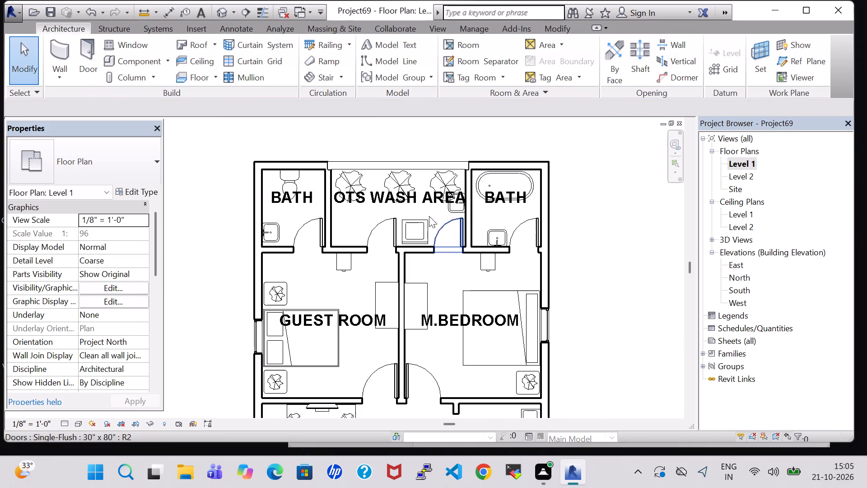
{"action": "left_click", "coordinate": [298, 179]}
{"action": "right_click", "coordinate": [298, 179]}
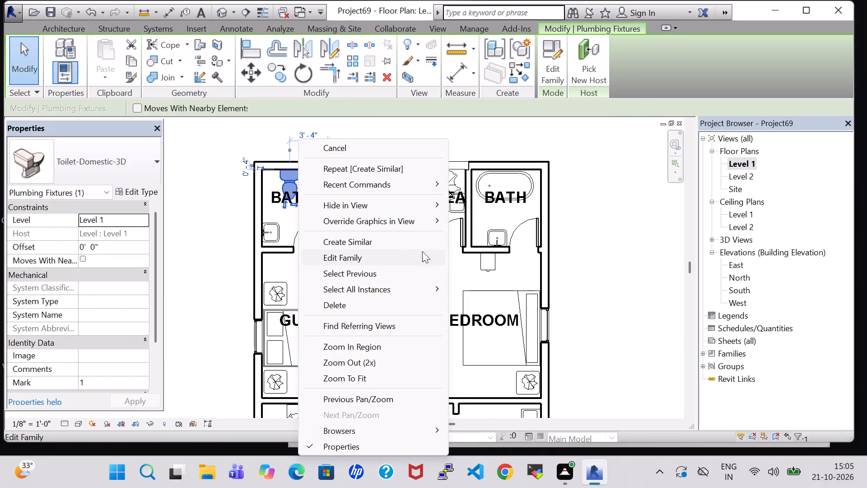
{"action": "left_click", "coordinate": [393, 240]}
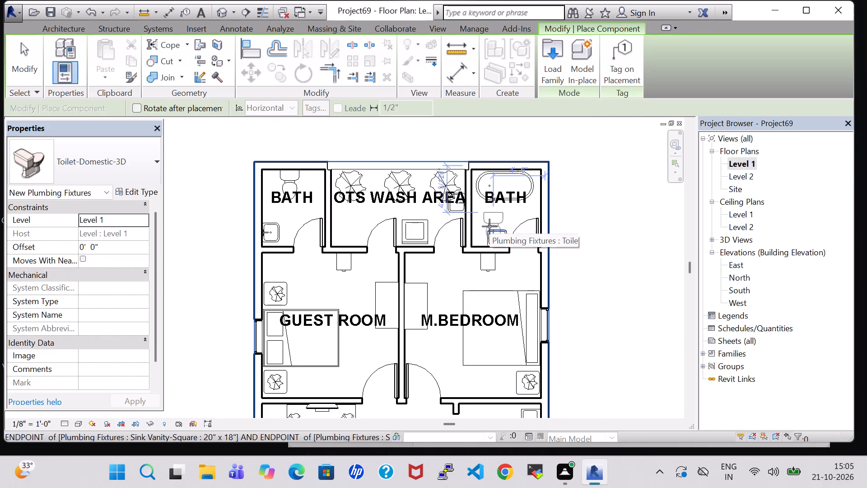
{"action": "key", "text": "space"}
{"action": "key", "text": "space"}
{"action": "scroll", "coordinate": [489, 226], "scroll_direction": "up", "scroll_amount": 6}
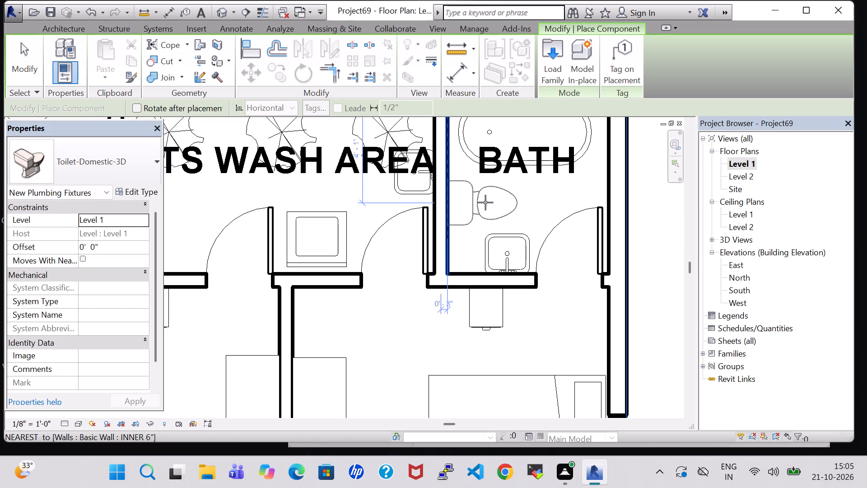
{"action": "left_click", "coordinate": [485, 202]}
{"action": "key", "text": "Escape"}
{"action": "key", "text": "Escape"}
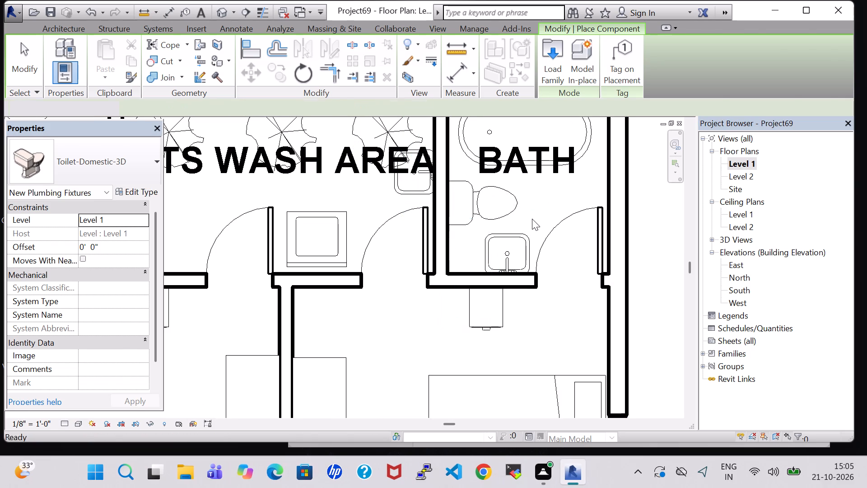
Delete the existing toilet and vanity sink from the bath above the guest room.
{"action": "scroll", "coordinate": [532, 219], "scroll_direction": "down", "scroll_amount": 7}
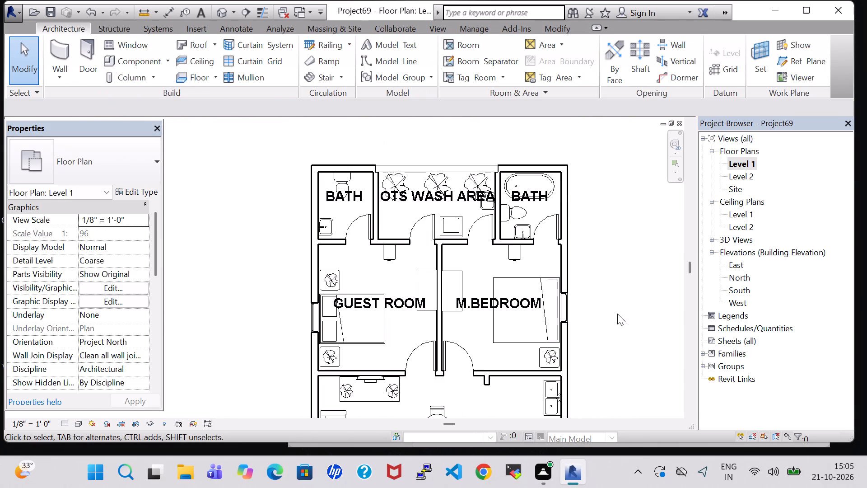
{"action": "middle_click_drag", "start_coordinate": [618, 315], "coordinate": [619, 244]}
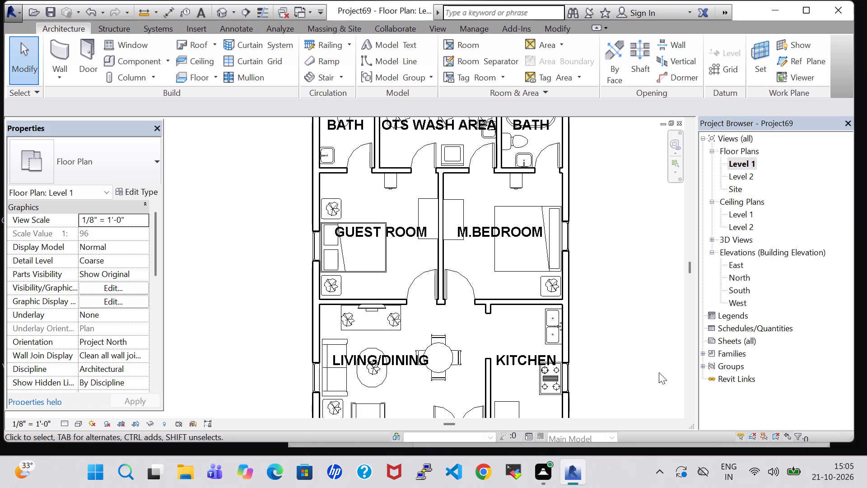
{"action": "middle_click_drag", "start_coordinate": [659, 372], "coordinate": [665, 291]}
{"action": "middle_click_drag", "start_coordinate": [644, 351], "coordinate": [646, 296]}
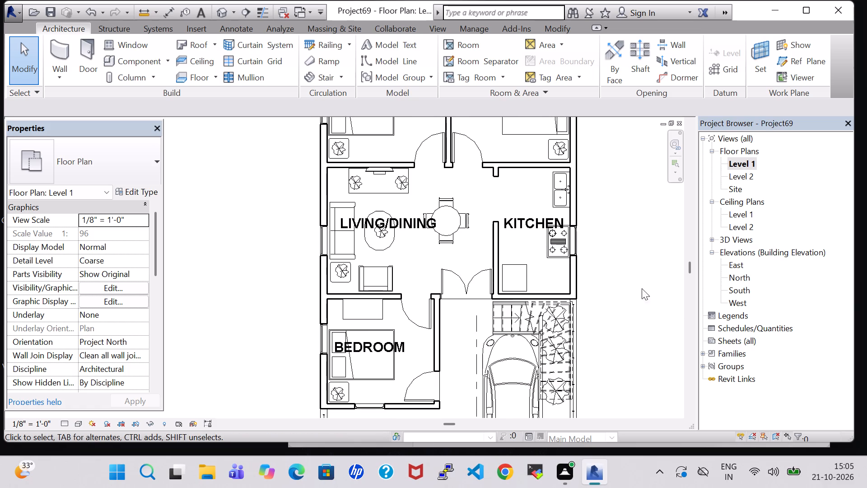
{"action": "middle_click_drag", "start_coordinate": [617, 254], "coordinate": [659, 439]}
{"action": "scroll", "coordinate": [657, 413], "scroll_direction": "up", "scroll_amount": 1}
{"action": "middle_click_drag", "start_coordinate": [646, 286], "coordinate": [710, 419]}
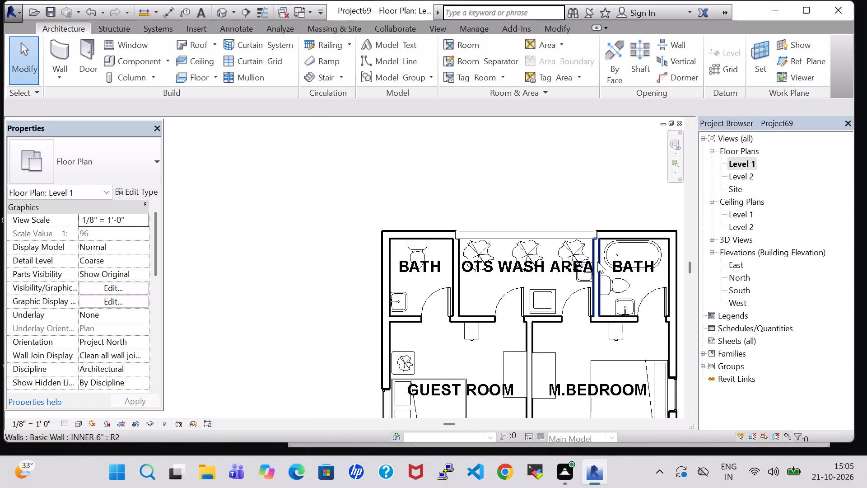
{"action": "left_click", "coordinate": [423, 247]}
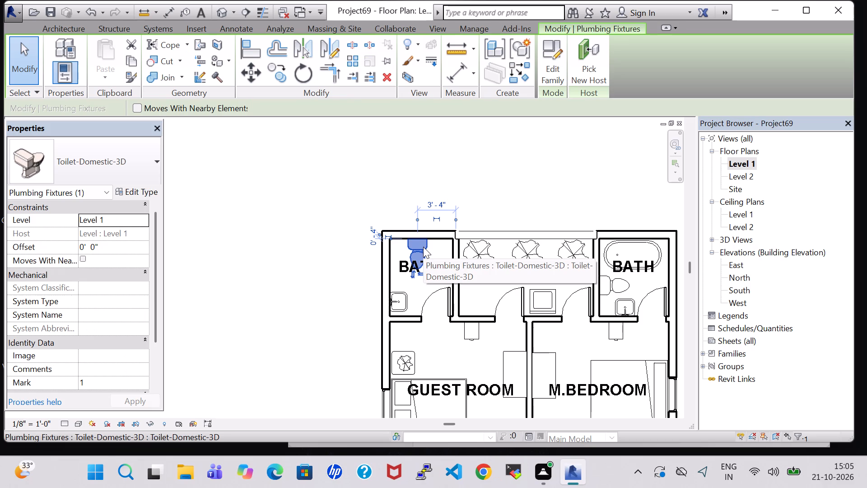
{"action": "key", "text": "Delete"}
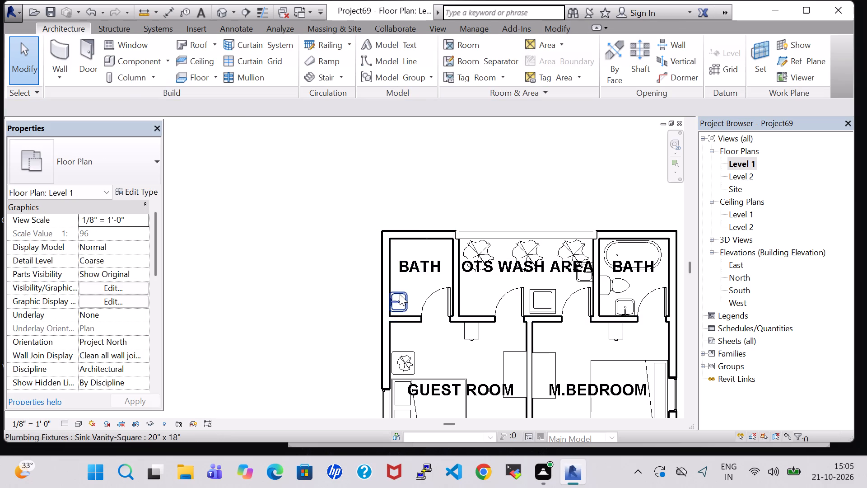
{"action": "left_click", "coordinate": [400, 294]}
{"action": "key", "text": "Delete"}
Place a 20" x 18" Sink Vanity-Square like the M.Bedroom bath's in the guest room bath, backed against the door wall beside the door.
{"action": "left_click", "coordinate": [617, 310]}
{"action": "right_click", "coordinate": [617, 310]}
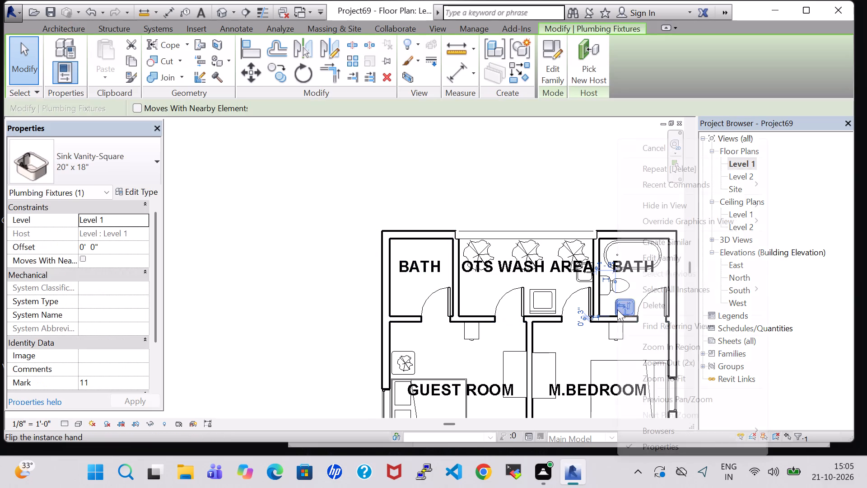
{"action": "left_click", "coordinate": [649, 245]}
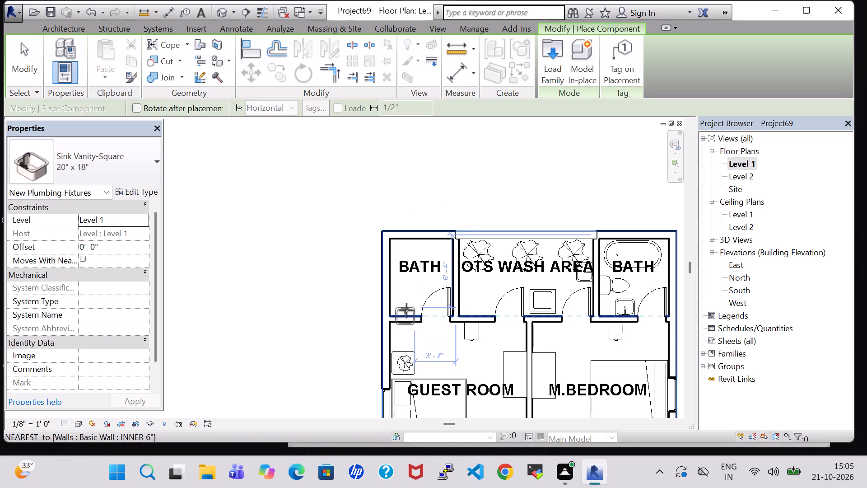
{"action": "key", "text": "space"}
{"action": "key", "text": "space"}
{"action": "key", "text": "space"}
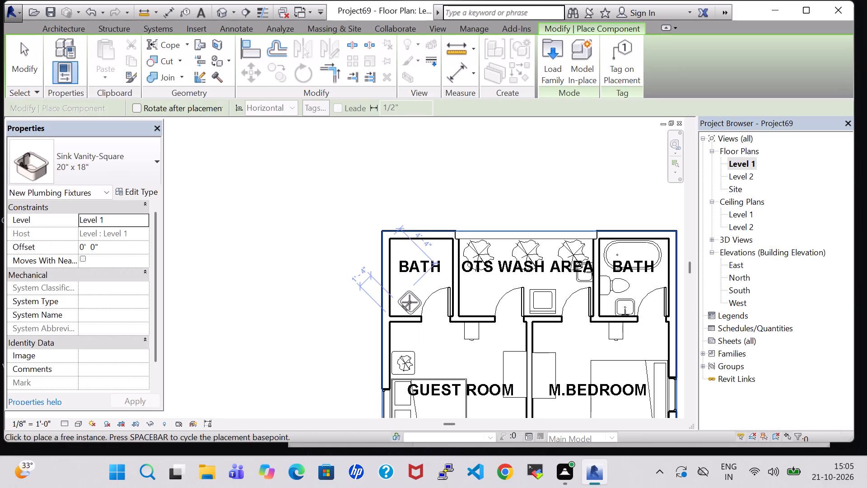
{"action": "scroll", "coordinate": [410, 302], "scroll_direction": "up", "scroll_amount": 3}
{"action": "key", "text": "space"}
{"action": "scroll", "coordinate": [407, 308], "scroll_direction": "up", "scroll_amount": 4}
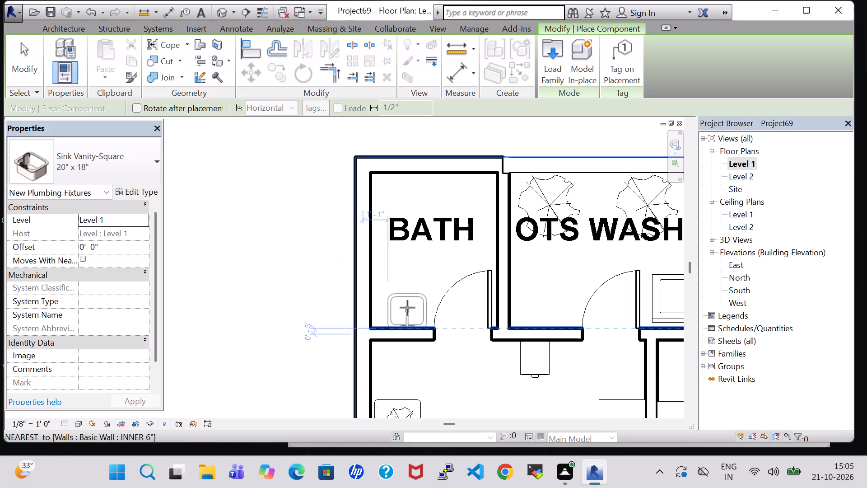
{"action": "scroll", "coordinate": [407, 308], "scroll_direction": "up", "scroll_amount": 2}
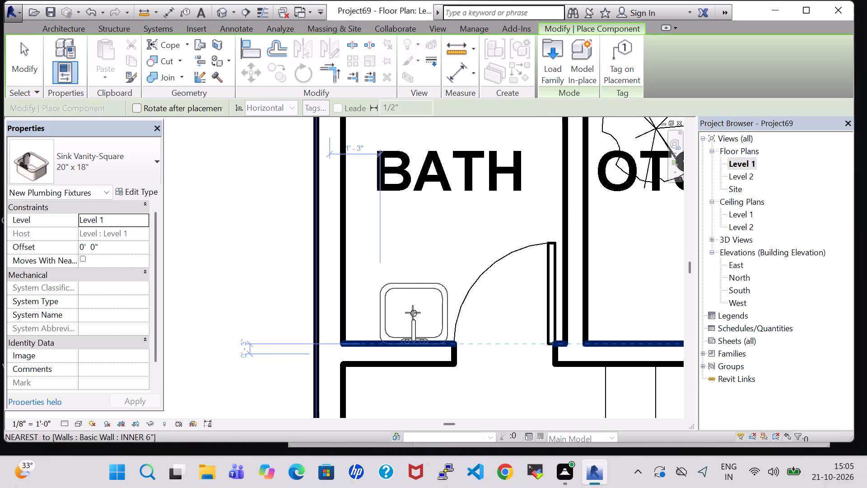
{"action": "left_click", "coordinate": [413, 313]}
{"action": "scroll", "coordinate": [423, 282], "scroll_direction": "down", "scroll_amount": 3}
{"action": "key", "text": "Escape"}
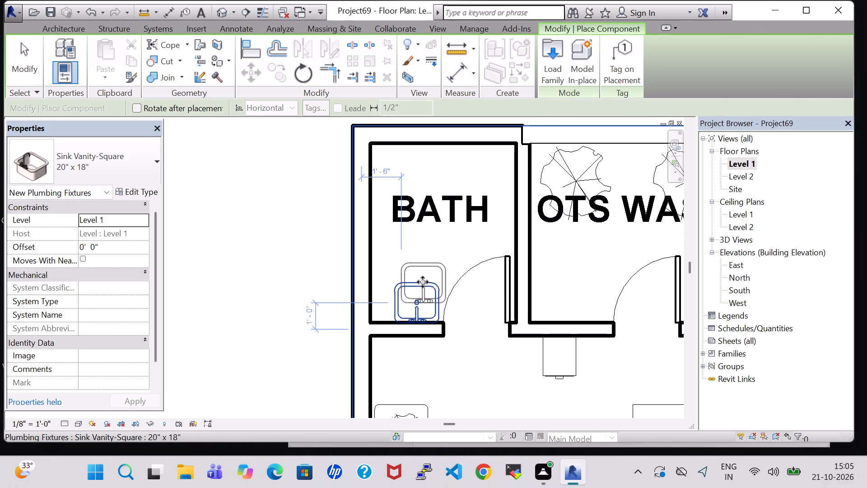
{"action": "key", "text": "Escape"}
Place a Toilet-Domestic-3D like the M.Bedroom bath's in the guest room bath, backed against the exterior side wall just above the sink.
{"action": "scroll", "coordinate": [428, 281], "scroll_direction": "down", "scroll_amount": 4}
{"action": "middle_click_drag", "start_coordinate": [558, 279], "coordinate": [482, 288]}
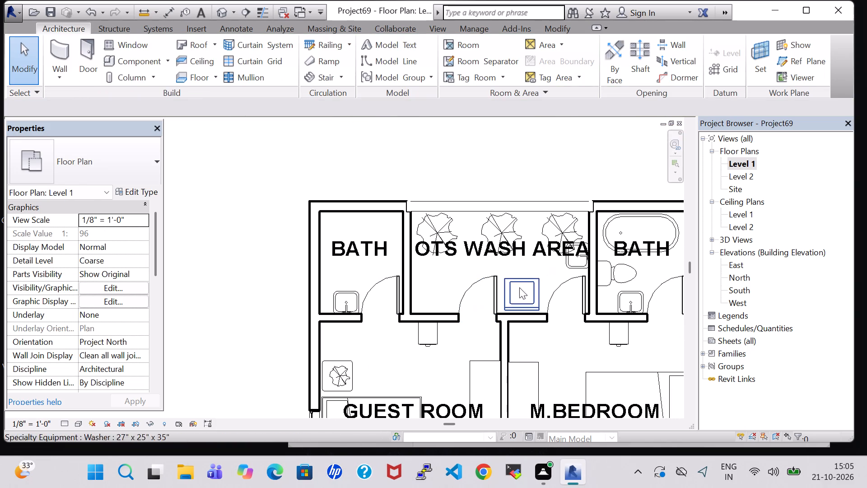
{"action": "left_click", "coordinate": [610, 274]}
{"action": "right_click", "coordinate": [610, 274]}
{"action": "left_click", "coordinate": [659, 243]}
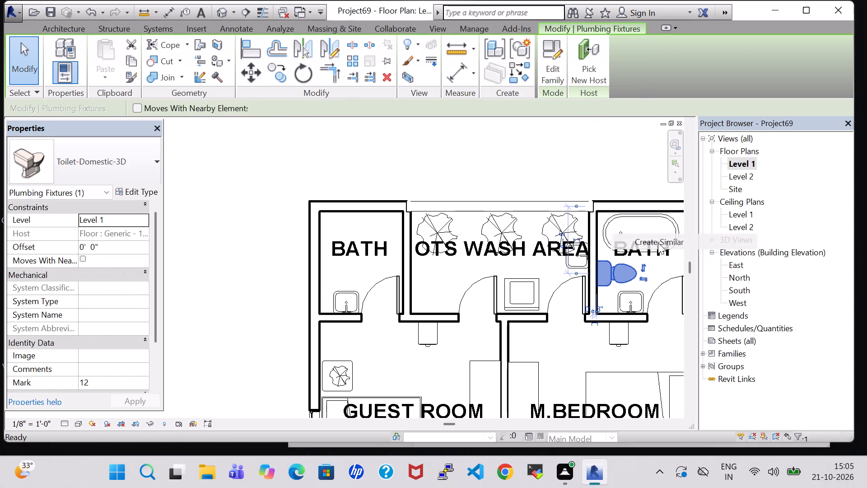
{"action": "key", "text": "space"}
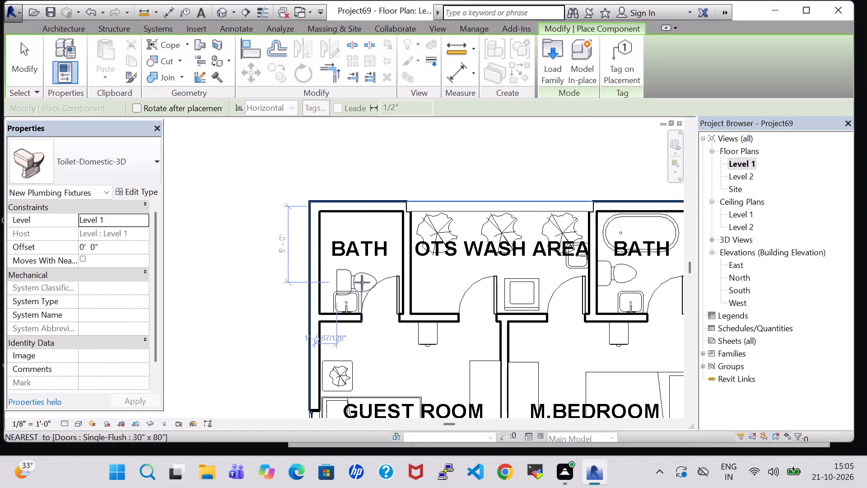
{"action": "scroll", "coordinate": [343, 277], "scroll_direction": "up", "scroll_amount": 7}
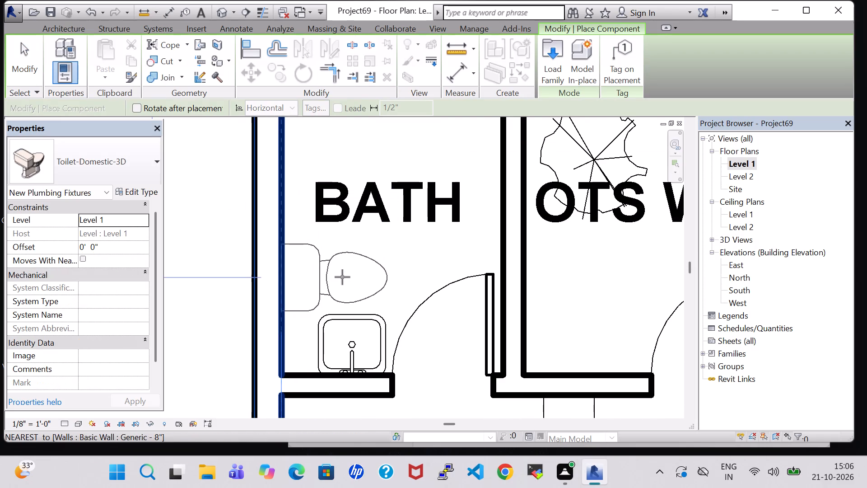
{"action": "left_click", "coordinate": [342, 269]}
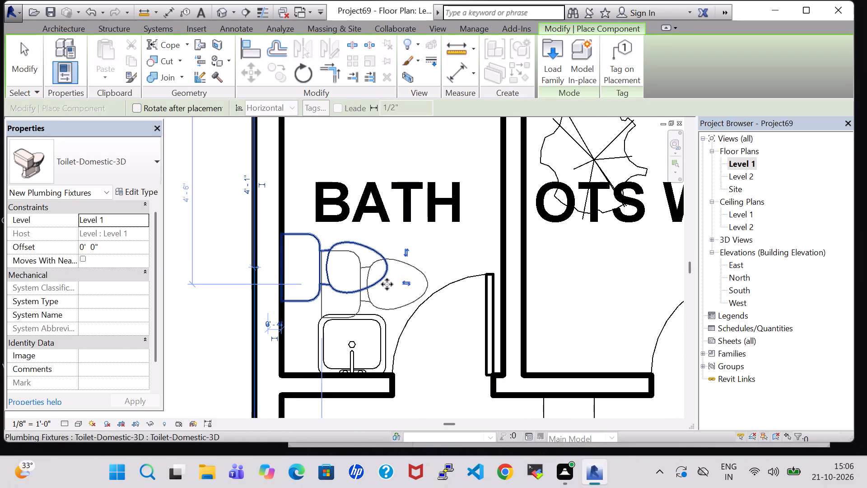
{"action": "key", "text": "Escape"}
{"action": "key", "text": "Escape"}
Place a 30" x 60" Tub-Free Standing-3D like the M.Bedroom bath's in the guest room bath, lengthwise along the rear wall, about 1'-10" from it.
{"action": "scroll", "coordinate": [387, 284], "scroll_direction": "down", "scroll_amount": 7}
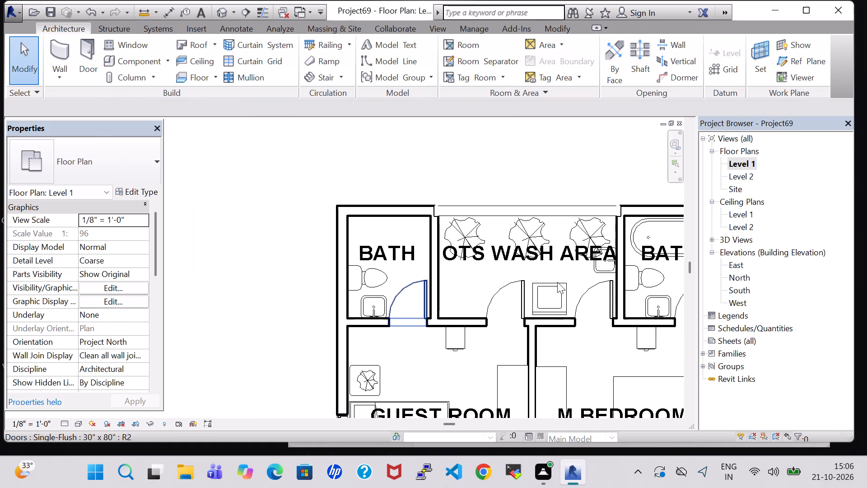
{"action": "left_click", "coordinate": [635, 226]}
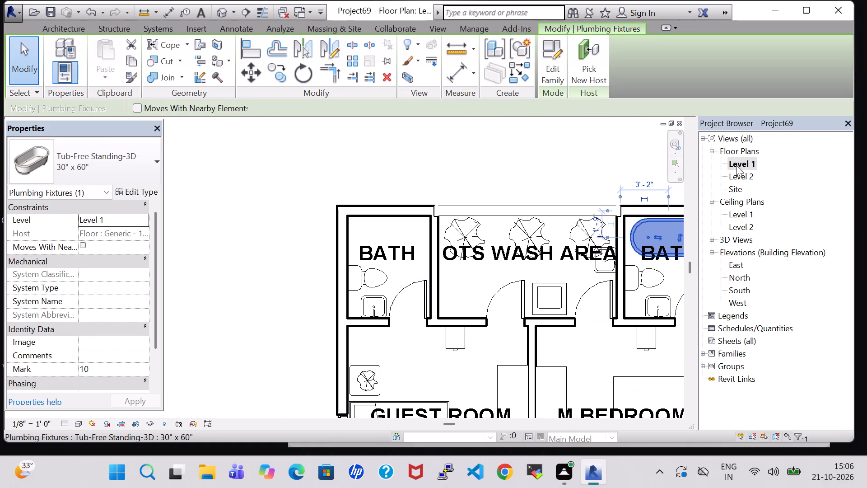
{"action": "right_click", "coordinate": [662, 235]}
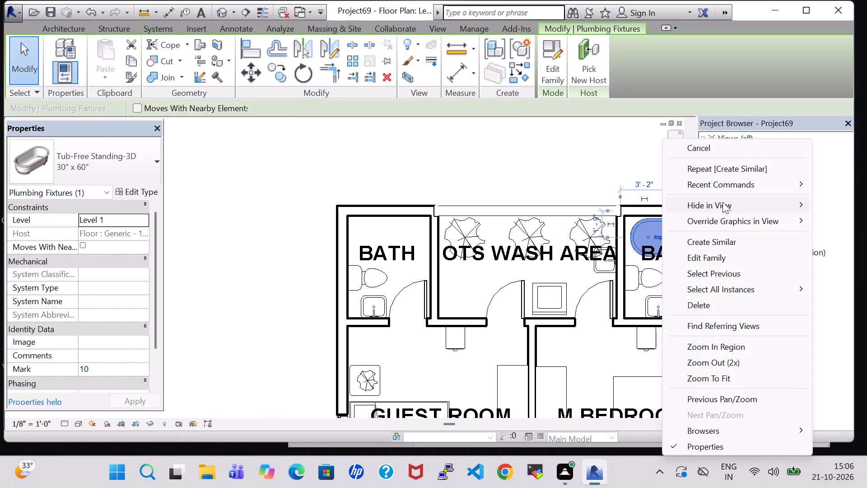
{"action": "left_click", "coordinate": [727, 235]}
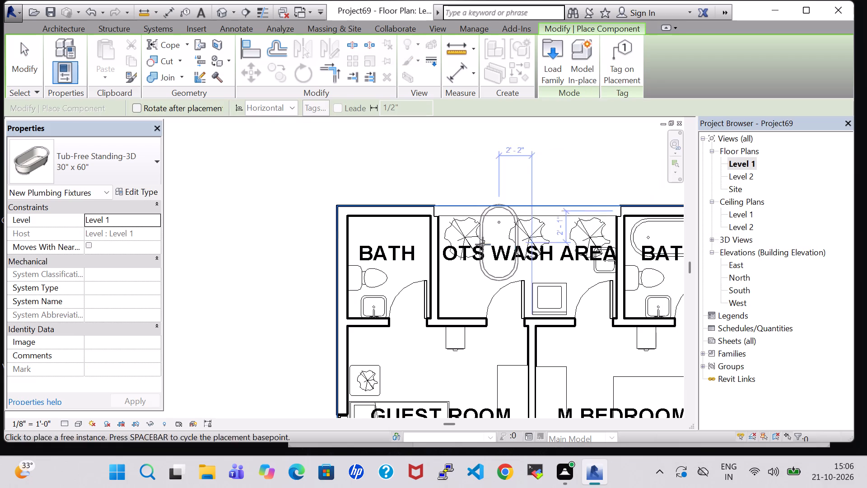
{"action": "key", "text": "space"}
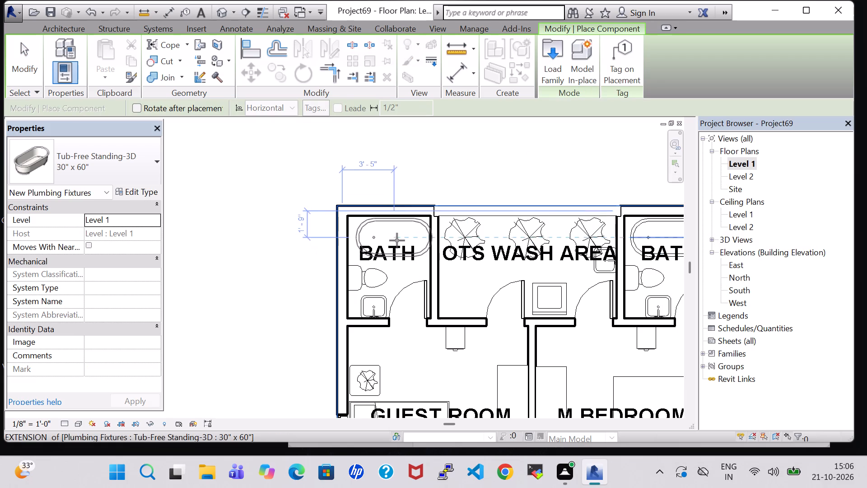
{"action": "scroll", "coordinate": [391, 240], "scroll_direction": "up", "scroll_amount": 4}
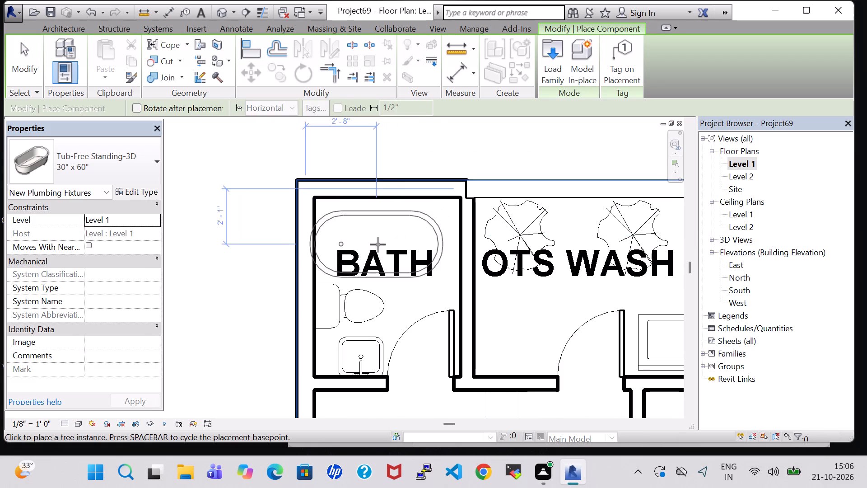
{"action": "left_click", "coordinate": [387, 237]}
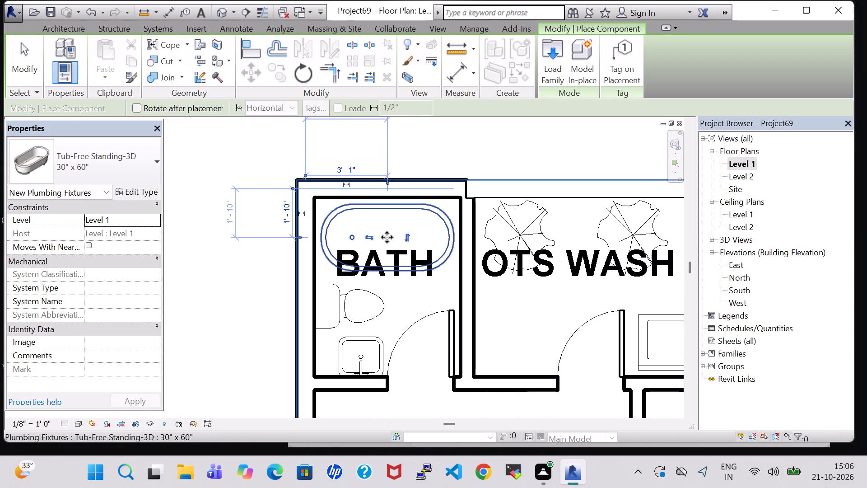
{"action": "key", "text": "Escape"}
{"action": "key", "text": "Escape"}
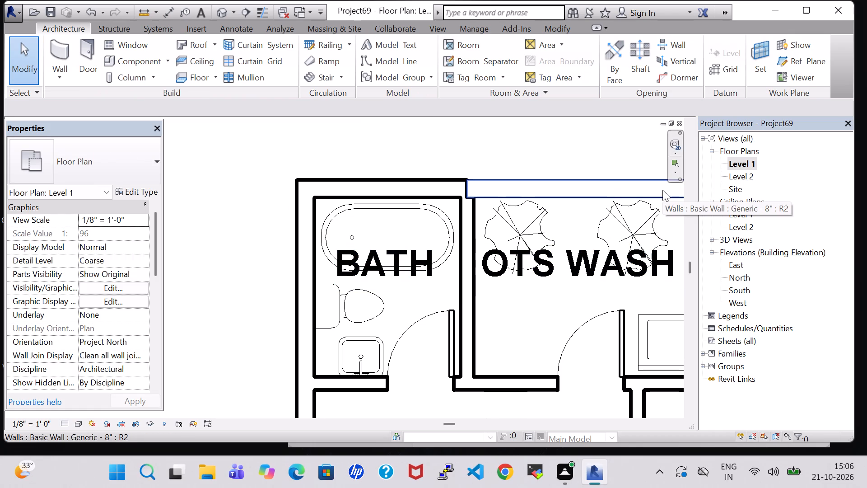
Open the 3D view and hide the Roofs category in its Visibility/Graphic Overrides.
{"action": "scroll", "coordinate": [562, 183], "scroll_direction": "down", "scroll_amount": 3}
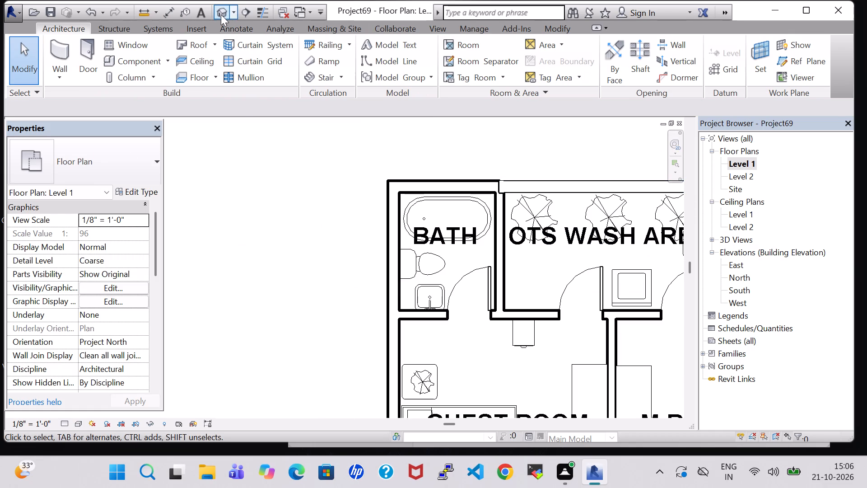
{"action": "left_click", "coordinate": [221, 14]}
{"action": "left_click", "coordinate": [396, 184]}
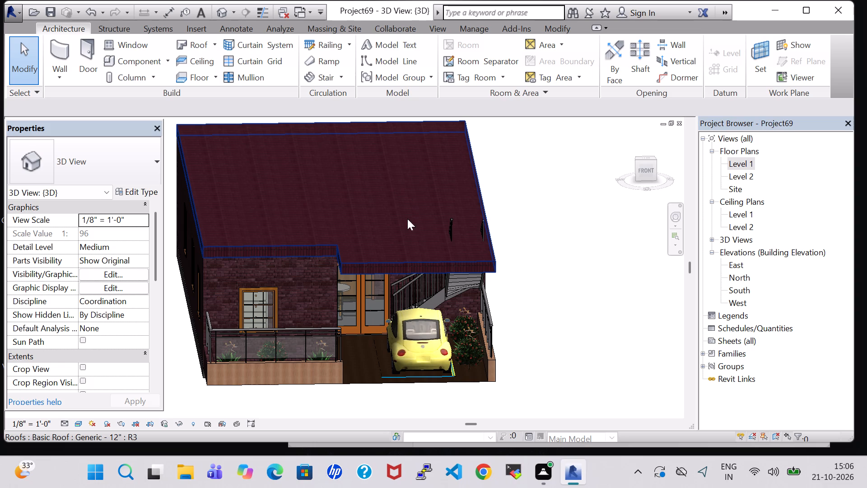
{"action": "type", "text": "VR"}
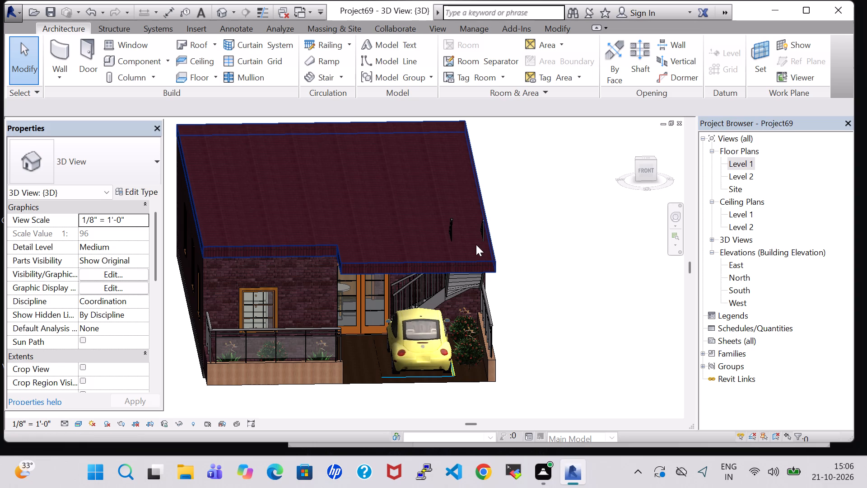
{"action": "left_click", "coordinate": [584, 234]}
{"action": "type", "text": "VR"}
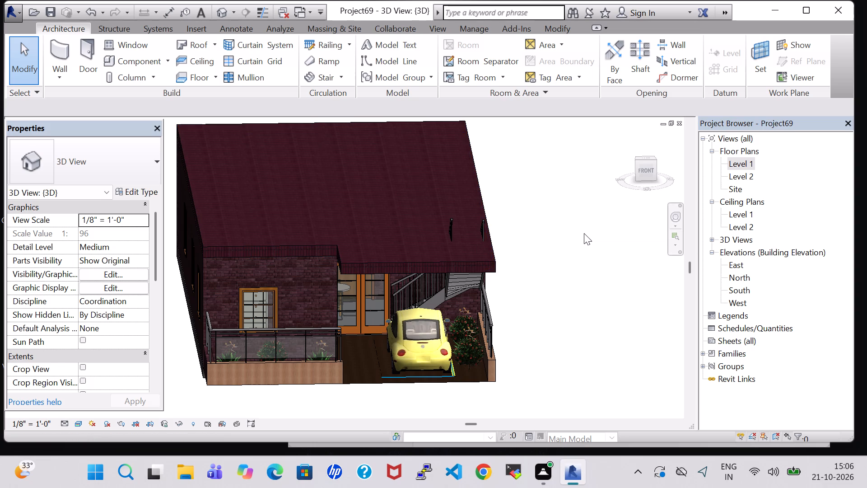
{"action": "type", "text": "VG"}
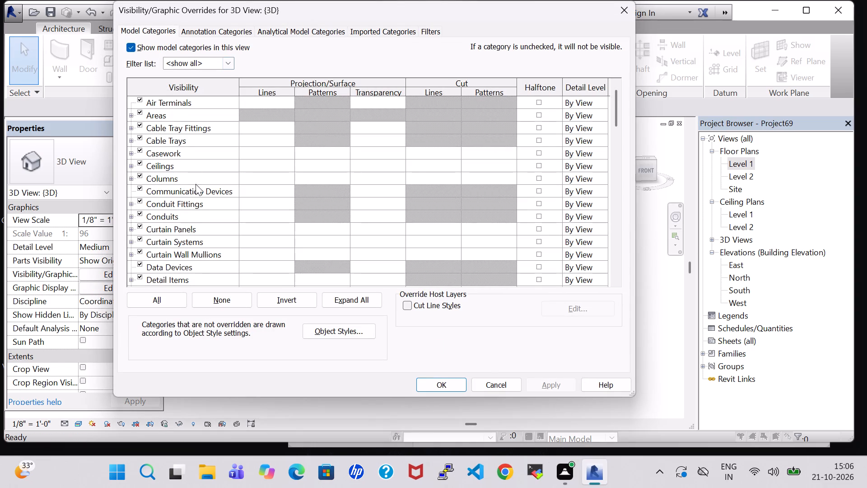
{"action": "scroll", "coordinate": [187, 195], "scroll_direction": "down", "scroll_amount": 20}
{"action": "scroll", "coordinate": [187, 195], "scroll_direction": "down", "scroll_amount": 8}
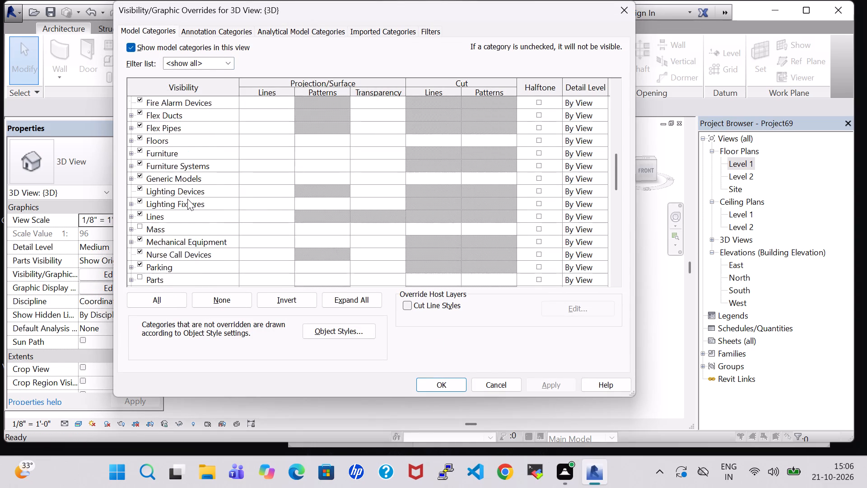
{"action": "scroll", "coordinate": [187, 199], "scroll_direction": "down", "scroll_amount": 14}
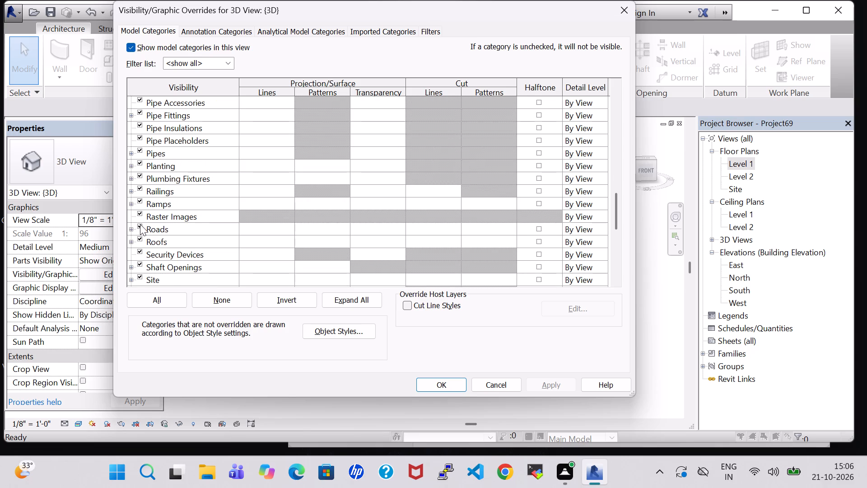
{"action": "left_click", "coordinate": [140, 224]}
{"action": "left_click", "coordinate": [427, 385]}
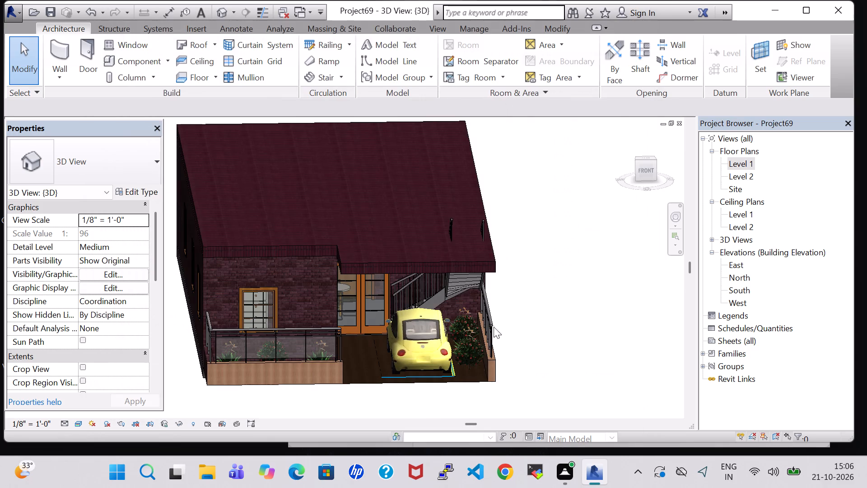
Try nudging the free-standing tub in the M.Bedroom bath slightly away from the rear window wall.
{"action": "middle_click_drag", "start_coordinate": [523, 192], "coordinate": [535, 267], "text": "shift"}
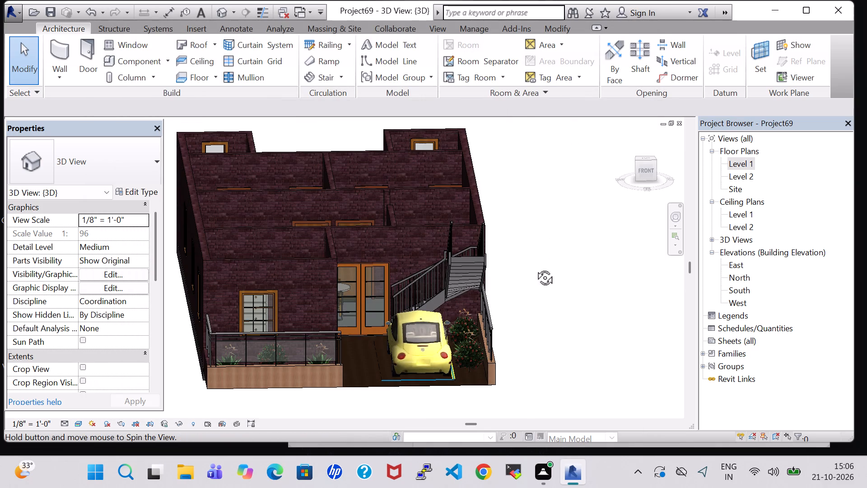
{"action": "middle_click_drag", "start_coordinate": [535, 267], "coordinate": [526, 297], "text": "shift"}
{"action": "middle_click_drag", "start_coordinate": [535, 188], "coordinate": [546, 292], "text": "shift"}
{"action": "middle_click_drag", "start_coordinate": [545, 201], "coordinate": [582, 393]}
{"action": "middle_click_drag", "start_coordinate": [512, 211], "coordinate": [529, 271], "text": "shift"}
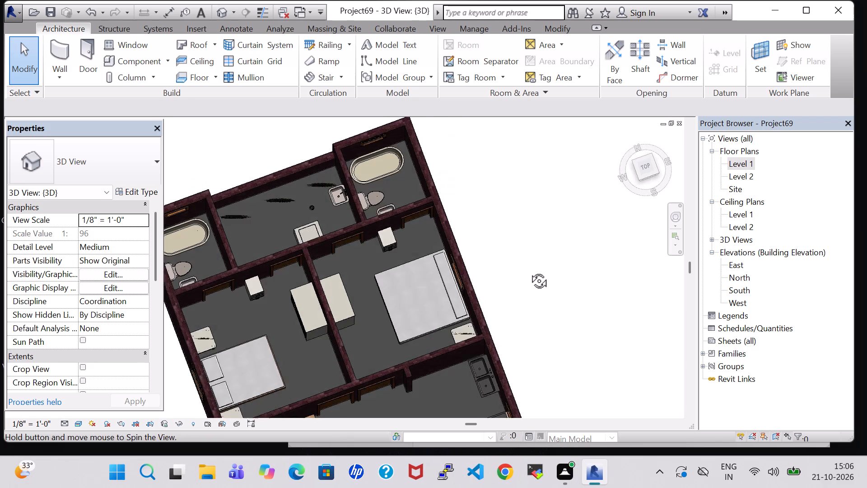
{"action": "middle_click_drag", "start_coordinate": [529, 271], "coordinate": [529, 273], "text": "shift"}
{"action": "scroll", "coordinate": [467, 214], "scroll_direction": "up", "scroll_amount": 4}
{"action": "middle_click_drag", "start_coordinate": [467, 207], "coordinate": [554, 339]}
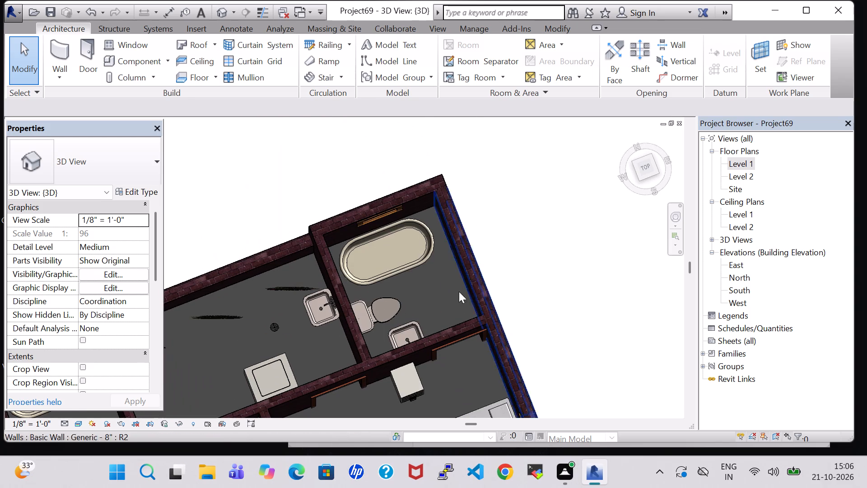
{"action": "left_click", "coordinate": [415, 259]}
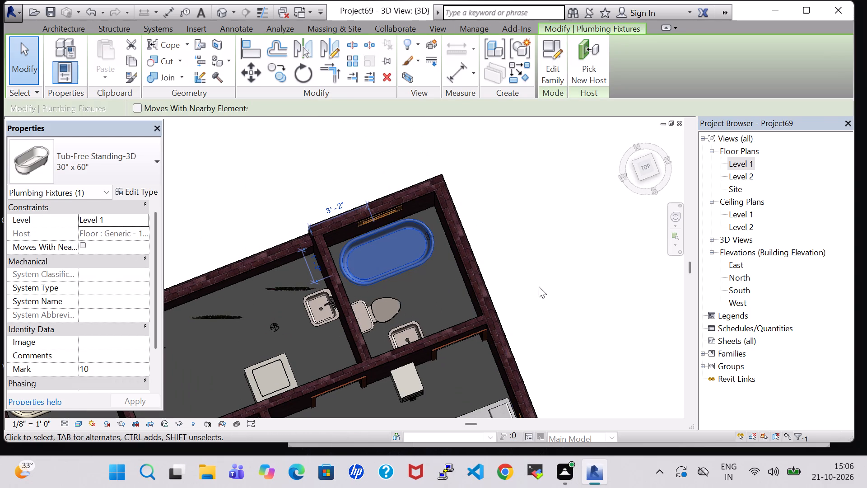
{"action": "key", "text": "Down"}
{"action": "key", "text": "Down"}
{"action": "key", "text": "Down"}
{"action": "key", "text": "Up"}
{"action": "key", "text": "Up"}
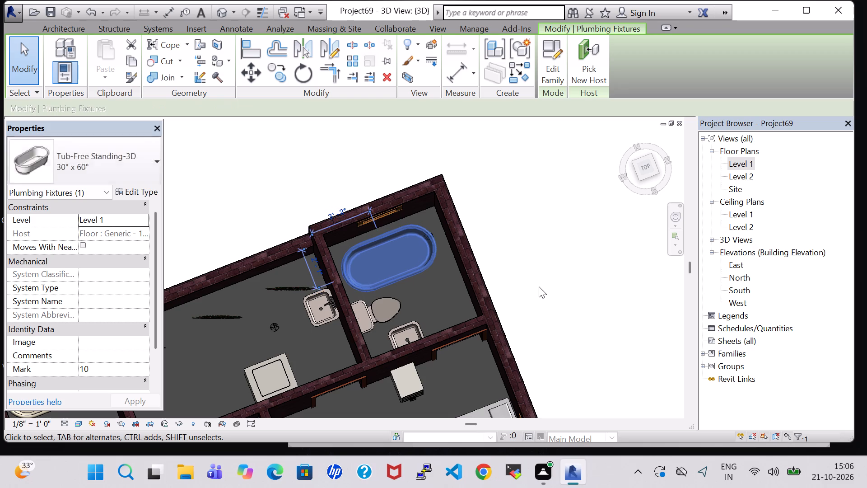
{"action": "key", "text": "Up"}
Nudge the round floor drain in the M.Bedroom bath out from under the tub onto the open floor near the exterior side wall.
{"action": "scroll", "coordinate": [437, 238], "scroll_direction": "up", "scroll_amount": 4}
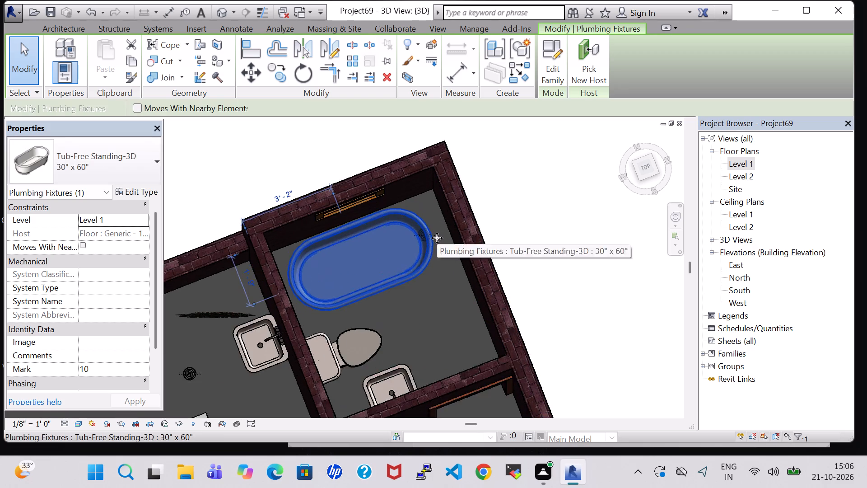
{"action": "scroll", "coordinate": [437, 238], "scroll_direction": "up", "scroll_amount": 3}
{"action": "left_click", "coordinate": [438, 285]}
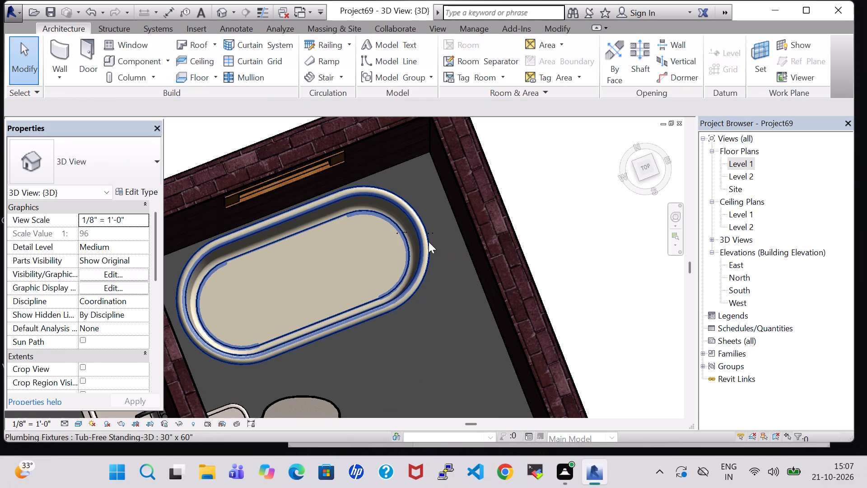
{"action": "left_click", "coordinate": [440, 257]}
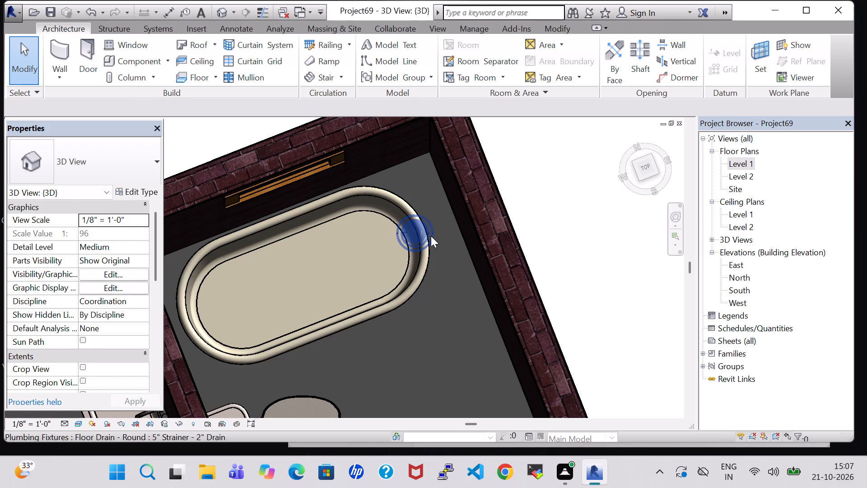
{"action": "left_click", "coordinate": [431, 236]}
{"action": "key", "text": "Down"}
{"action": "key", "text": "Down"}
{"action": "key", "text": "Down"}
{"action": "key", "text": "Down"}
{"action": "key", "text": "Down"}
{"action": "key", "text": "Down"}
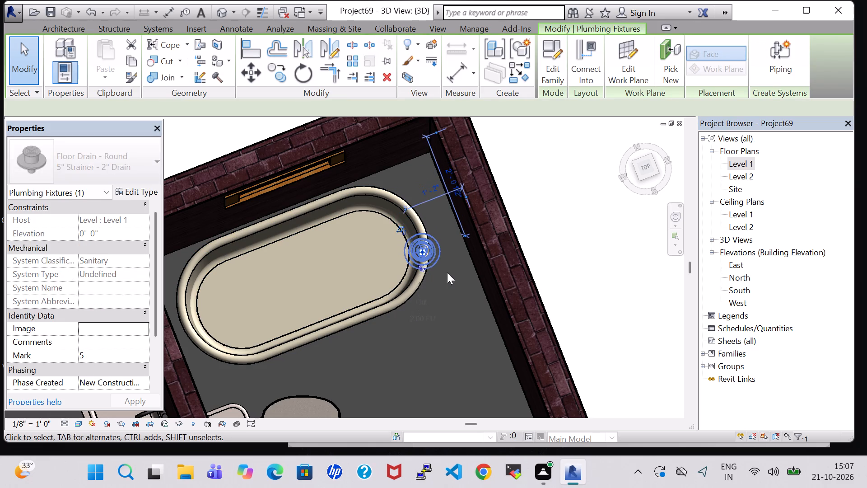
{"action": "key", "text": "Down"}
{"action": "key", "text": "Down"}
{"action": "key", "text": "Down"}
{"action": "key", "text": "Down"}
{"action": "key", "text": "Down"}
{"action": "key", "text": "Down"}
{"action": "key", "text": "Down"}
{"action": "key", "text": "Down"}
{"action": "key", "text": "Down"}
{"action": "key", "text": "Down"}
{"action": "key", "text": "Down"}
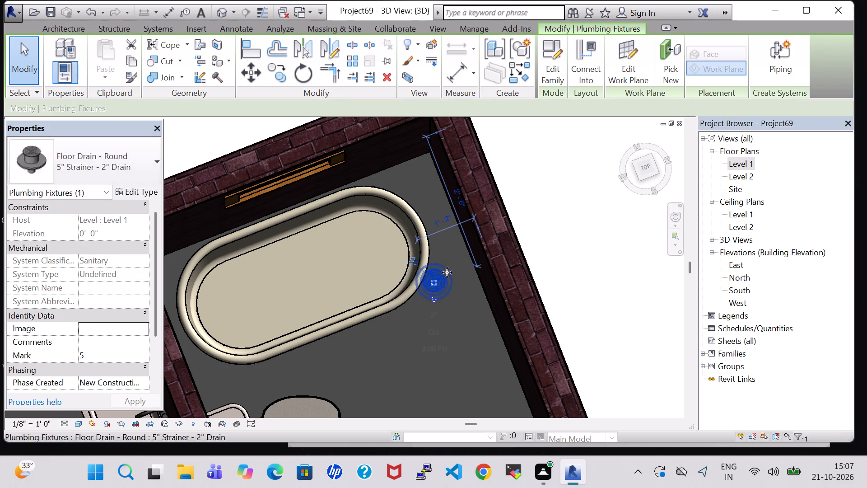
{"action": "key", "text": "Down"}
{"action": "key", "text": "Down"}
{"action": "key", "text": "Down"}
{"action": "key", "text": "Down"}
{"action": "key", "text": "Down"}
{"action": "key", "text": "Down"}
{"action": "key", "text": "Down"}
{"action": "key", "text": "Down"}
{"action": "key", "text": "Down"}
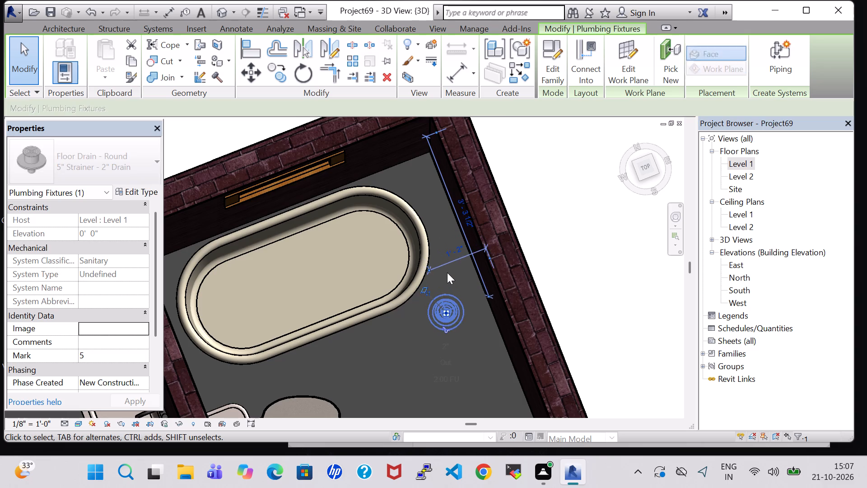
{"action": "key", "text": "Down"}
{"action": "scroll", "coordinate": [447, 272], "scroll_direction": "down", "scroll_amount": 3}
{"action": "key", "text": "Down"}
{"action": "key", "text": "Down"}
{"action": "key", "text": "Right"}
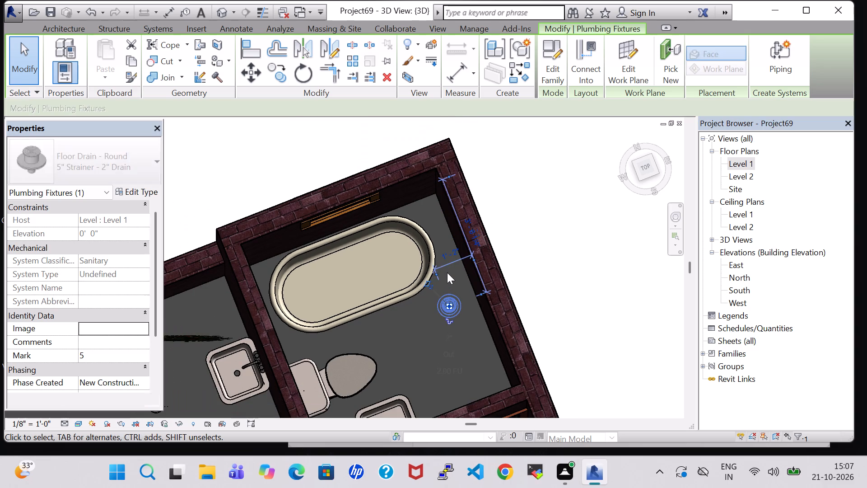
{"action": "key", "text": "Right"}
{"action": "left_click", "coordinate": [569, 264]}
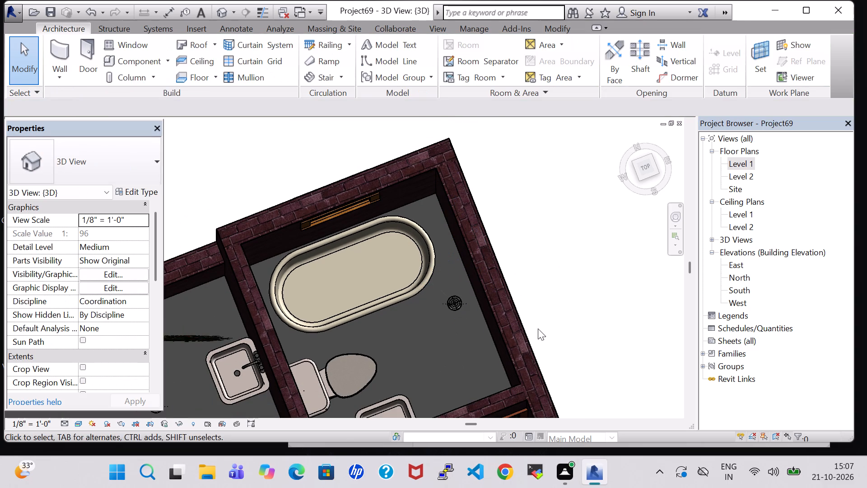
Nudge the round floor drain in the room adjoining the M.Bedroom bath toward the corner where the sink's partition meets the door wall.
{"action": "middle_click_drag", "start_coordinate": [538, 328], "coordinate": [632, 249]}
{"action": "middle_click_drag", "start_coordinate": [352, 386], "coordinate": [461, 286]}
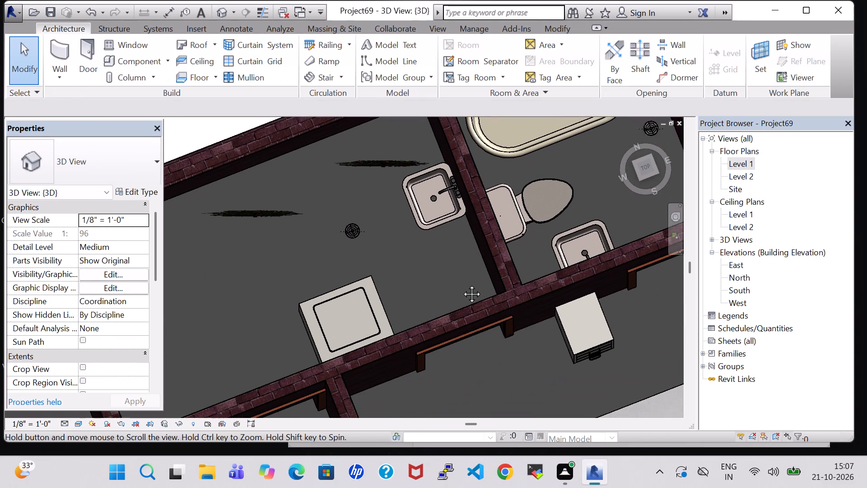
{"action": "left_click", "coordinate": [361, 235]}
{"action": "key", "text": "Down"}
{"action": "key", "text": "Down"}
{"action": "key", "text": "Down"}
{"action": "key", "text": "Down"}
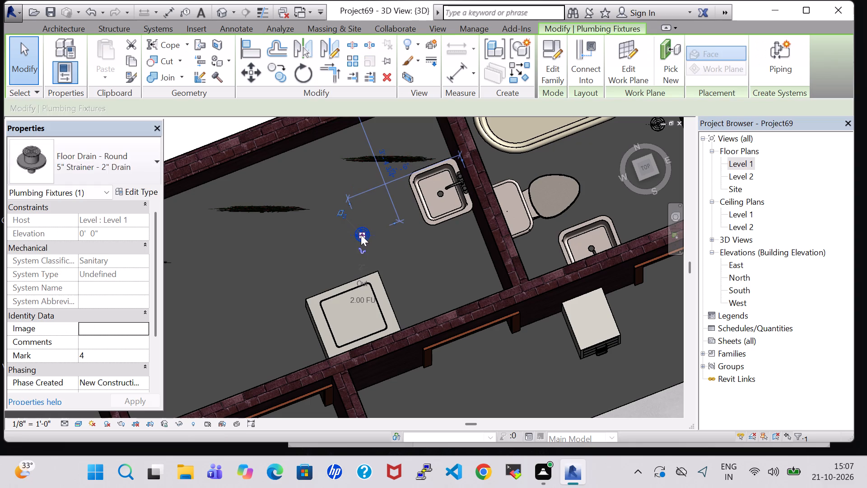
{"action": "key", "text": "Down"}
{"action": "key", "text": "Down"}
{"action": "key", "text": "Right"}
{"action": "key", "text": "Right"}
{"action": "key", "text": "Right"}
{"action": "key", "text": "Right"}
{"action": "key", "text": "Right"}
{"action": "key", "text": "Right"}
{"action": "key", "text": "Right"}
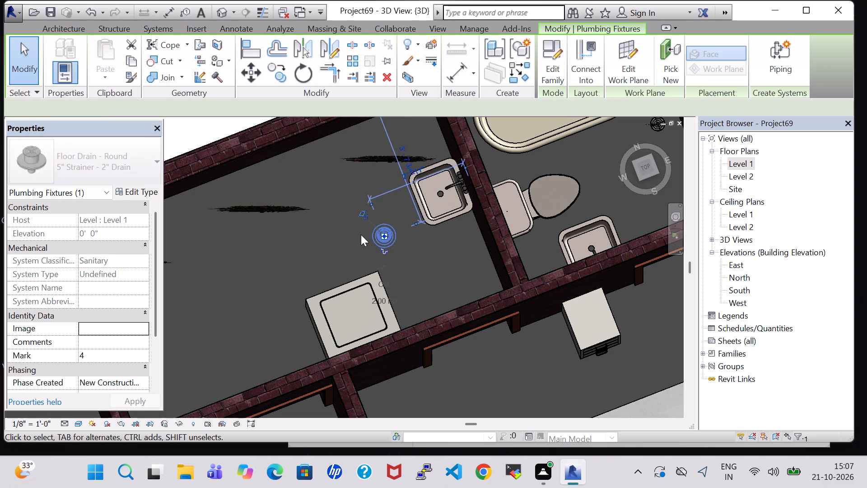
{"action": "key", "text": "Down"}
{"action": "key", "text": "Down"}
{"action": "key", "text": "Down"}
{"action": "key", "text": "Down"}
{"action": "key", "text": "Down"}
{"action": "key", "text": "Down"}
{"action": "key", "text": "Down"}
{"action": "key", "text": "Right"}
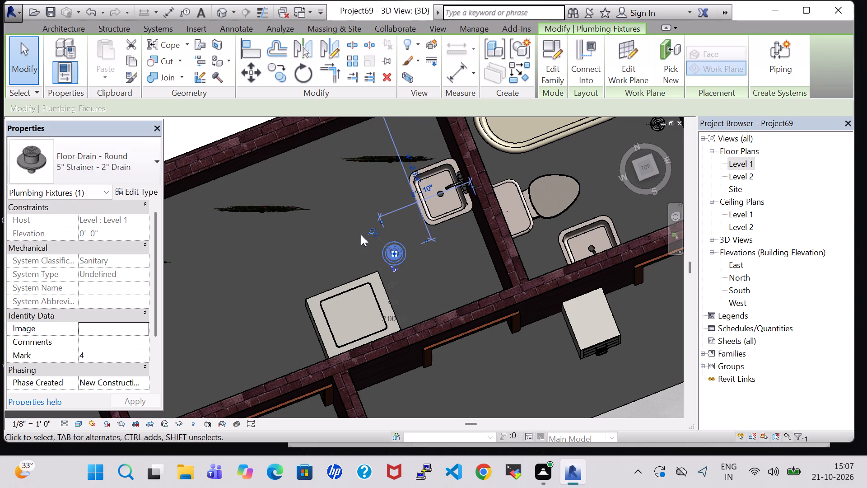
{"action": "key", "text": "Right"}
{"action": "key", "text": "Right"}
{"action": "key", "text": "Right"}
{"action": "key", "text": "Right"}
{"action": "key", "text": "Right"}
{"action": "key", "text": "Right"}
{"action": "key", "text": "Right"}
{"action": "key", "text": "Down"}
{"action": "key", "text": "Down"}
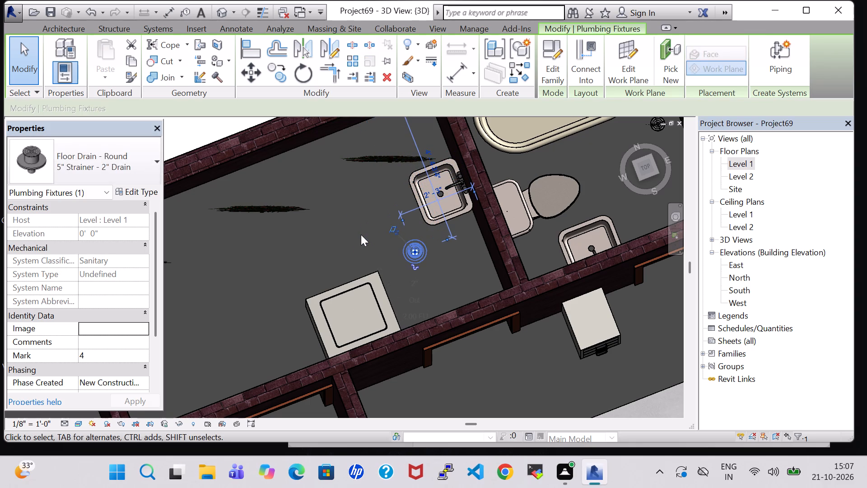
{"action": "key", "text": "Down"}
{"action": "key", "text": "Down"}
{"action": "key", "text": "Down"}
{"action": "key", "text": "Down"}
{"action": "key", "text": "Down"}
{"action": "key", "text": "Down"}
{"action": "key", "text": "Right"}
{"action": "key", "text": "Right"}
{"action": "key", "text": "Right"}
{"action": "key", "text": "Right"}
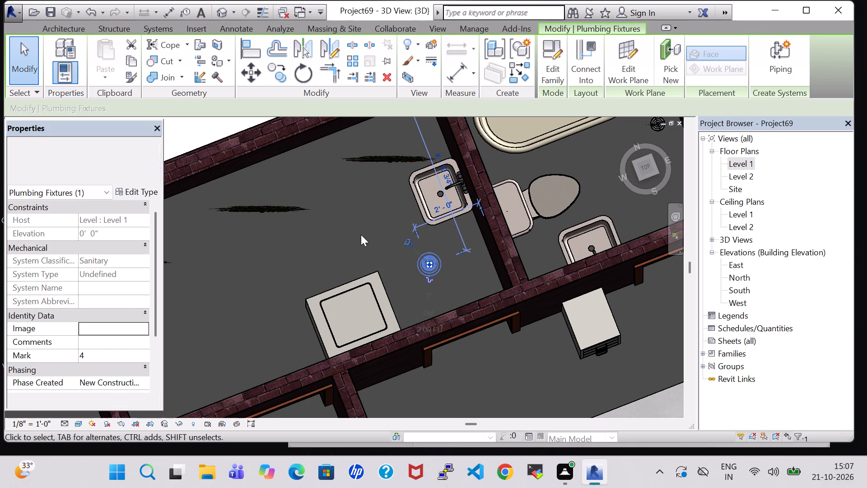
{"action": "key", "text": "Down"}
{"action": "key", "text": "Down"}
{"action": "key", "text": "Right"}
{"action": "key", "text": "Right"}
{"action": "key", "text": "Down"}
{"action": "key", "text": "Down"}
{"action": "key", "text": "Down"}
{"action": "key", "text": "Down"}
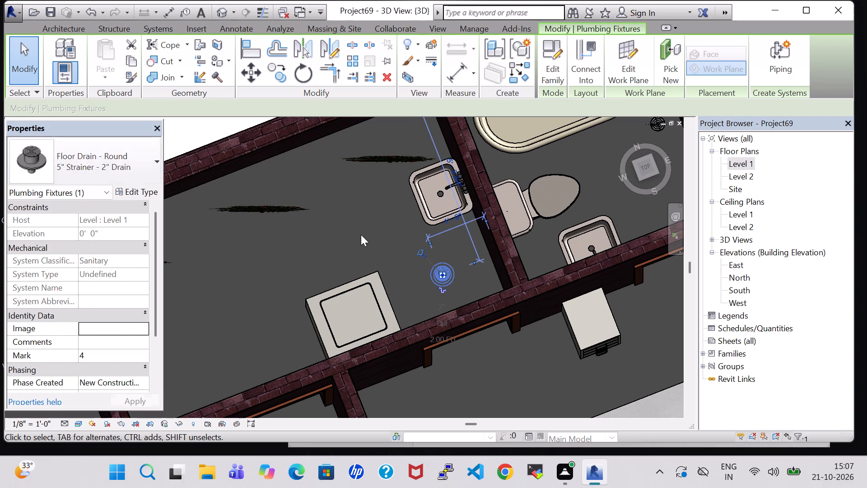
{"action": "key", "text": "Right"}
{"action": "key", "text": "Right"}
{"action": "key", "text": "Right"}
{"action": "key", "text": "Right"}
{"action": "left_click", "coordinate": [361, 235]}
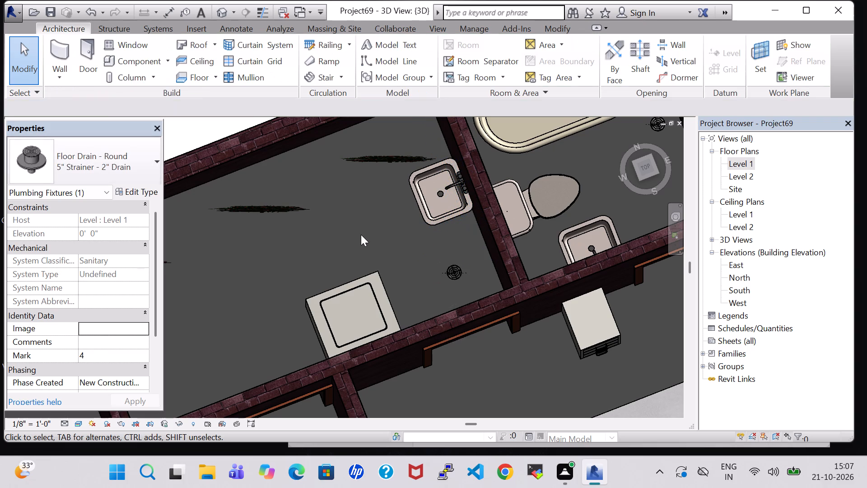
Nudge the 30" x 60" free-standing tub in the guest room bath farther from the rear wall, toward the toilet.
{"action": "middle_click_drag", "start_coordinate": [361, 235], "coordinate": [532, 229]}
{"action": "middle_click_drag", "start_coordinate": [365, 307], "coordinate": [497, 222]}
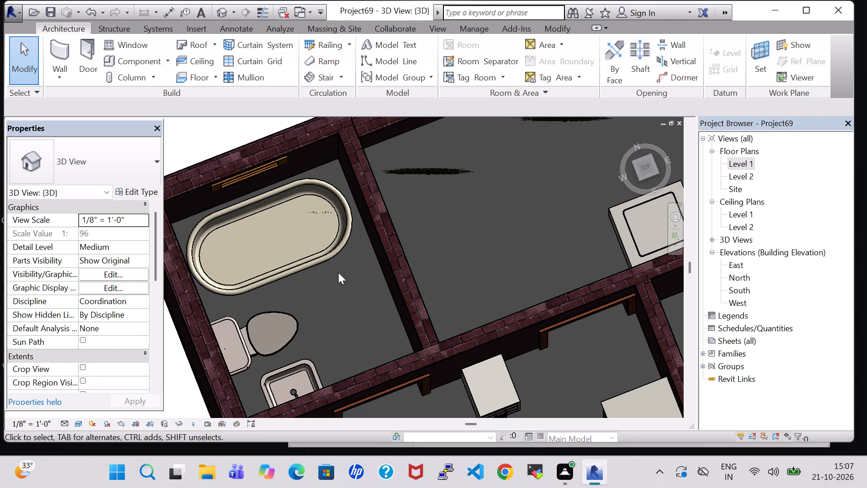
{"action": "middle_click_drag", "start_coordinate": [339, 281], "coordinate": [318, 258], "text": "shift"}
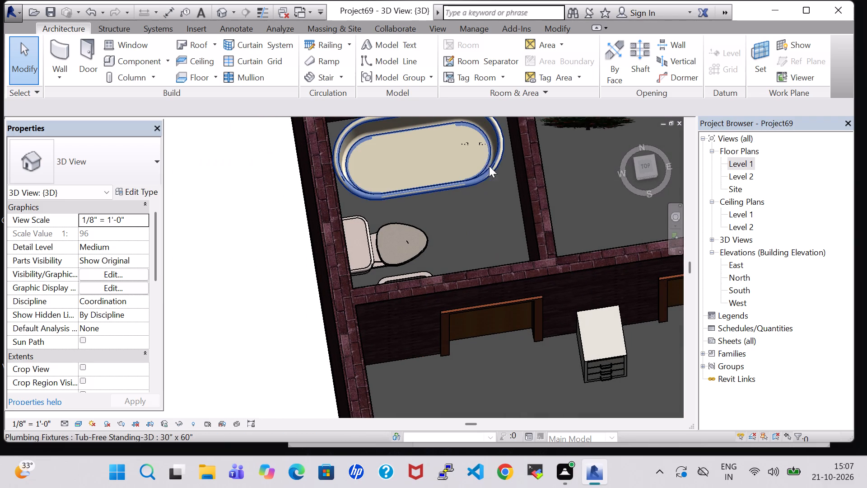
{"action": "left_click", "coordinate": [461, 192]}
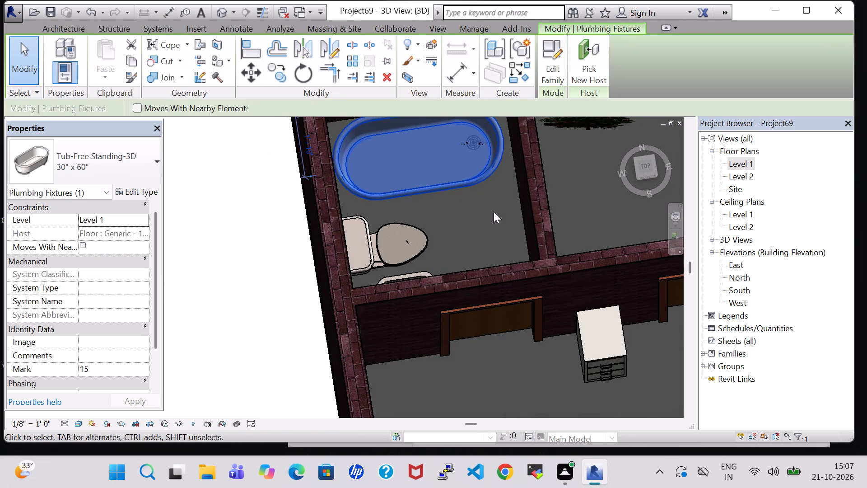
{"action": "scroll", "coordinate": [494, 211], "scroll_direction": "up", "scroll_amount": 6}
{"action": "middle_click_drag", "start_coordinate": [494, 211], "coordinate": [500, 382]}
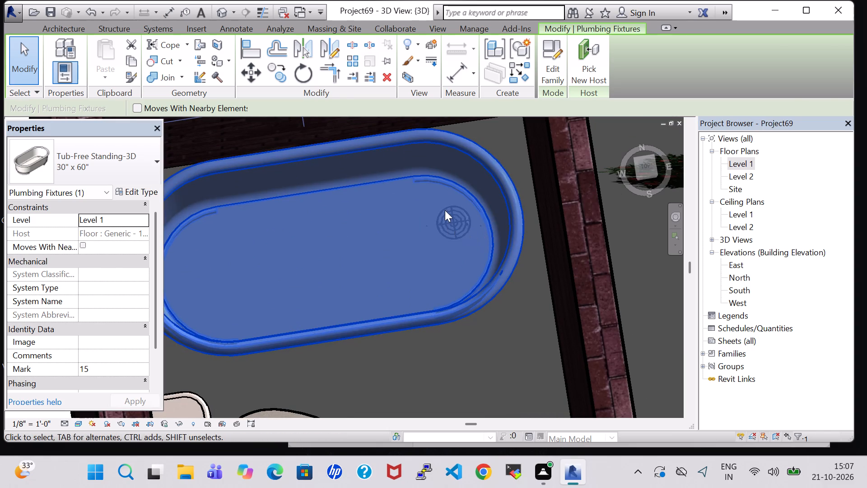
{"action": "left_click", "coordinate": [461, 210]}
{"action": "left_click", "coordinate": [447, 212]}
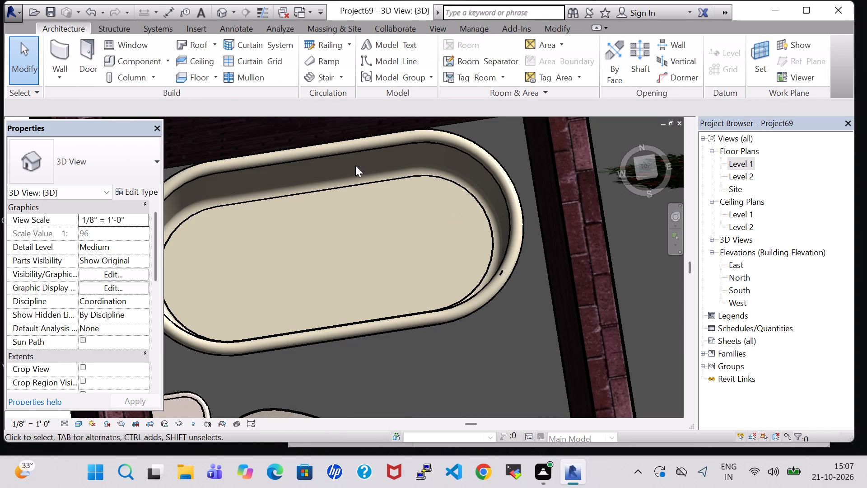
{"action": "key", "text": "Down"}
{"action": "key", "text": "Down"}
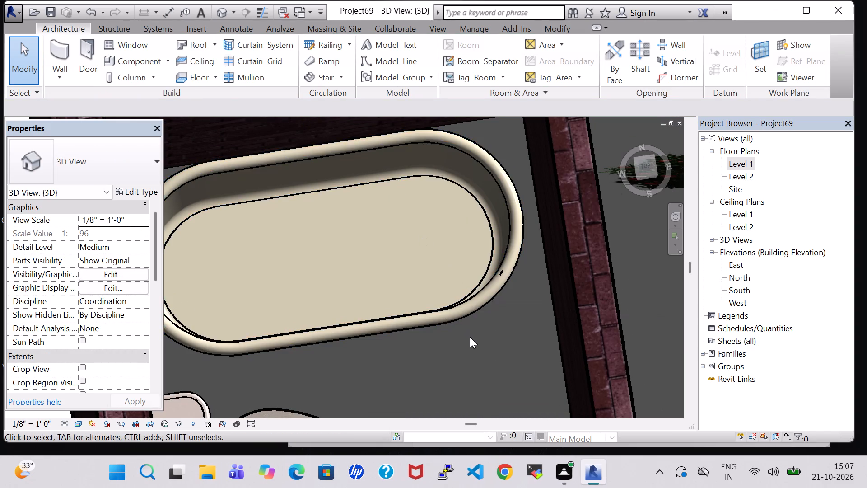
{"action": "left_click", "coordinate": [470, 337]}
{"action": "left_click", "coordinate": [450, 310]}
{"action": "key", "text": "Down"}
{"action": "key", "text": "Down"}
{"action": "key", "text": "Down"}
{"action": "key", "text": "Down"}
{"action": "key", "text": "Down"}
{"action": "key", "text": "Down"}
{"action": "key", "text": "Down"}
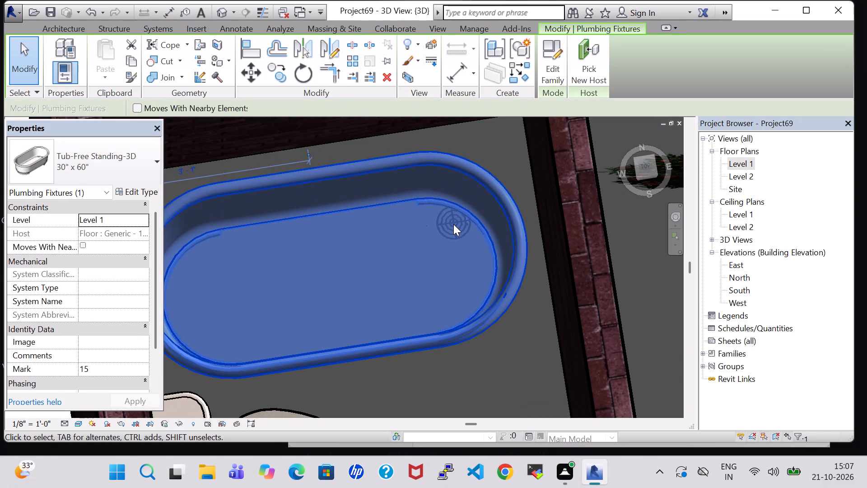
{"action": "key", "text": "Down"}
{"action": "key", "text": "Down"}
{"action": "key", "text": "Down"}
{"action": "key", "text": "Down"}
{"action": "key", "text": "Down"}
{"action": "key", "text": "Down"}
{"action": "key", "text": "Down"}
{"action": "key", "text": "Down"}
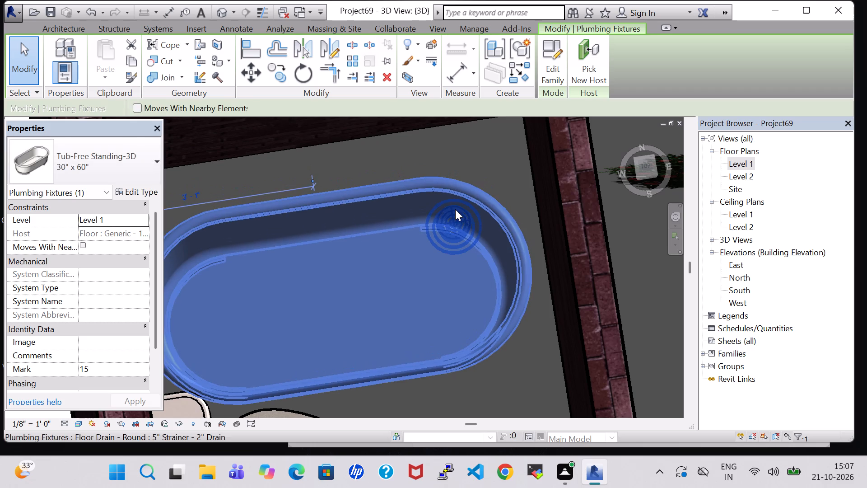
Nudge the guest room bath's round floor drain out from under the tub onto open floor, about 3'-9 1/2" from the rear wall.
{"action": "left_click", "coordinate": [456, 213]}
{"action": "key", "text": "Up"}
{"action": "key", "text": "Up"}
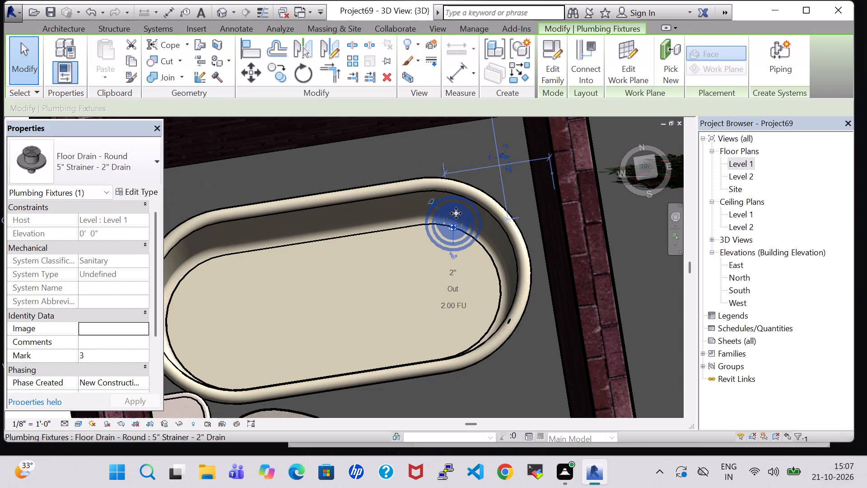
{"action": "key", "text": "Up"}
{"action": "key", "text": "Up"}
{"action": "key", "text": "Up"}
{"action": "key", "text": "Up"}
{"action": "key", "text": "Up"}
{"action": "key", "text": "Up"}
{"action": "key", "text": "Up"}
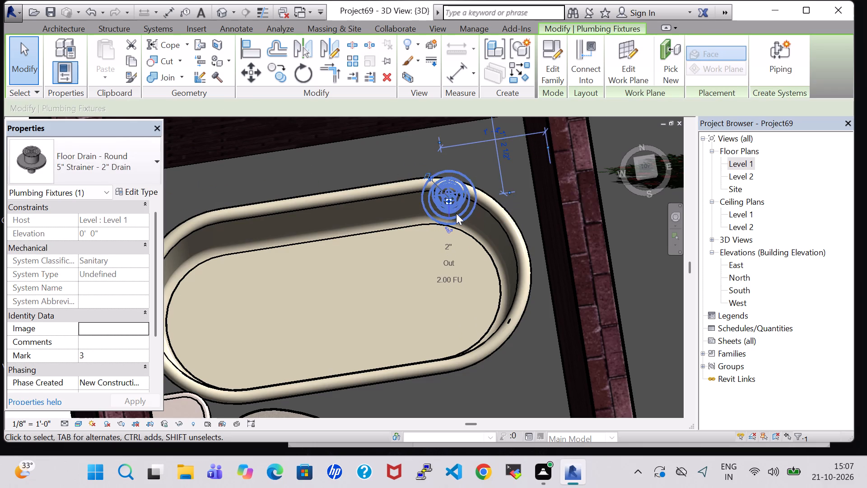
{"action": "key", "text": "Down"}
{"action": "key", "text": "Down"}
{"action": "key", "text": "Down"}
{"action": "key", "text": "Down"}
{"action": "key", "text": "Down"}
{"action": "key", "text": "Down"}
{"action": "key", "text": "Down"}
{"action": "key", "text": "Down"}
{"action": "key", "text": "Down"}
{"action": "key", "text": "Down"}
{"action": "key", "text": "Down"}
{"action": "key", "text": "Down"}
{"action": "key", "text": "Down"}
{"action": "key", "text": "Down"}
{"action": "key", "text": "Down"}
{"action": "key", "text": "Down"}
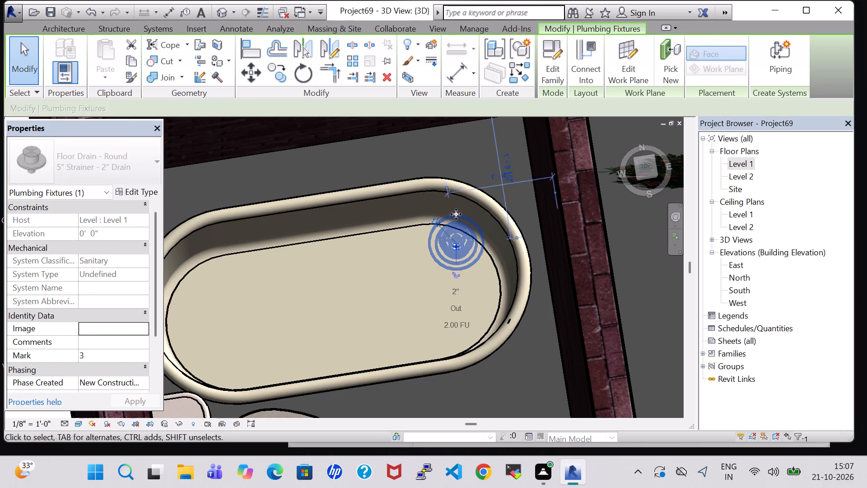
{"action": "key", "text": "Down"}
{"action": "key", "text": "Down"}
{"action": "key", "text": "Down"}
{"action": "key", "text": "Down"}
{"action": "key", "text": "Down"}
{"action": "key", "text": "Down"}
{"action": "key", "text": "Down"}
{"action": "key", "text": "Down"}
{"action": "key", "text": "Down"}
{"action": "key", "text": "Down"}
{"action": "key", "text": "Down"}
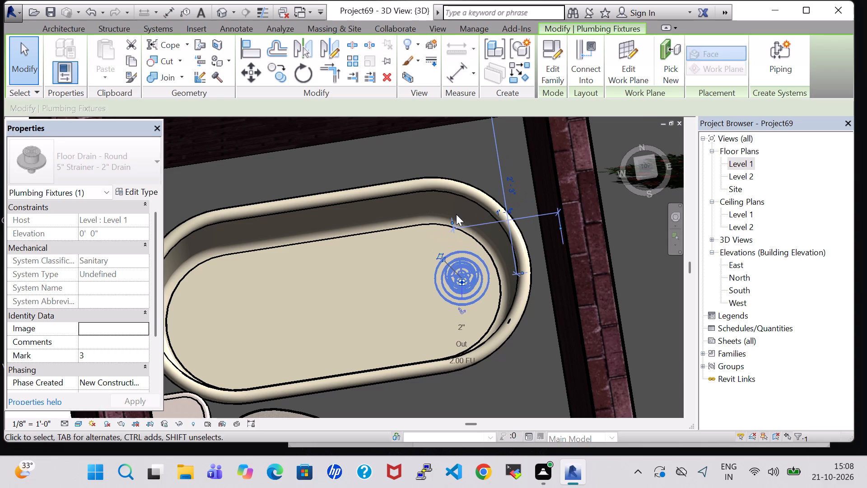
{"action": "key", "text": "Down"}
{"action": "key", "text": "Down"}
{"action": "key", "text": "Down"}
{"action": "key", "text": "Down"}
{"action": "key", "text": "Down"}
{"action": "key", "text": "Down"}
{"action": "key", "text": "Down"}
{"action": "key", "text": "Down"}
{"action": "key", "text": "Down"}
{"action": "key", "text": "Down"}
{"action": "key", "text": "Down"}
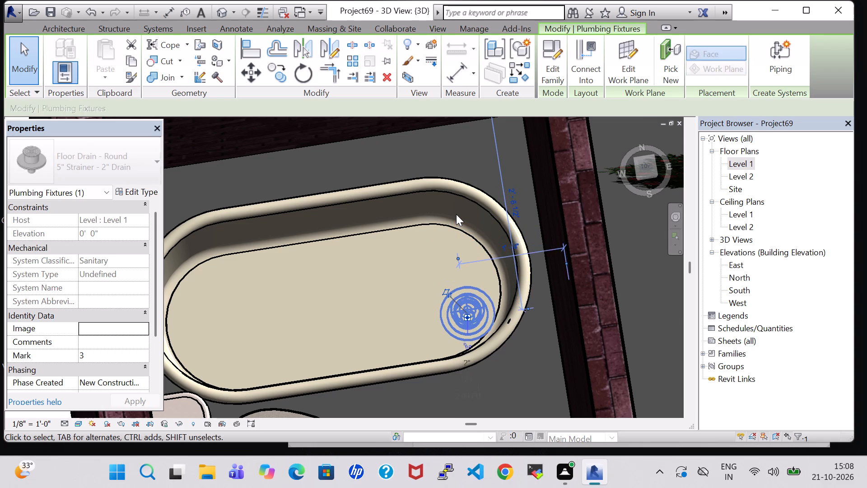
{"action": "key", "text": "Down"}
{"action": "key", "text": "Down"}
{"action": "key", "text": "Down"}
{"action": "key", "text": "Down"}
{"action": "key", "text": "Down"}
{"action": "key", "text": "Down"}
{"action": "key", "text": "Down"}
{"action": "key", "text": "Down"}
{"action": "key", "text": "Down"}
{"action": "key", "text": "Down"}
{"action": "key", "text": "Down"}
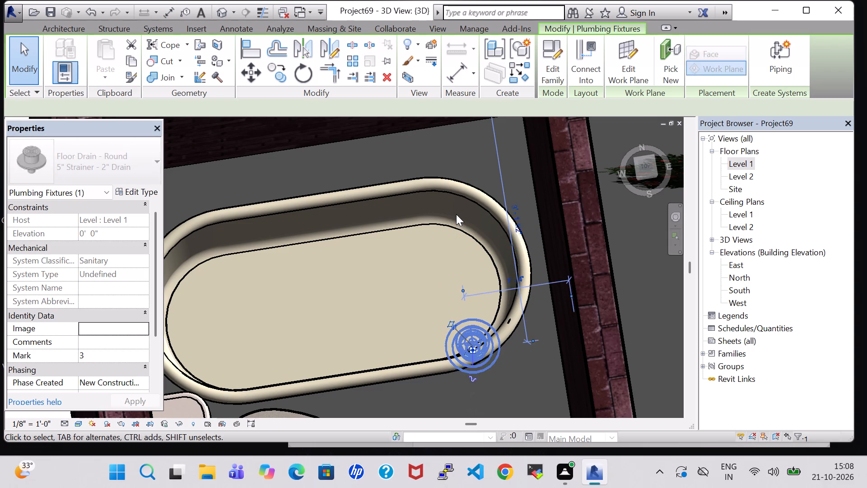
{"action": "key", "text": "Down"}
{"action": "key", "text": "Down"}
{"action": "key", "text": "Down"}
{"action": "key", "text": "Down"}
{"action": "key", "text": "Down"}
{"action": "key", "text": "Down"}
{"action": "key", "text": "Down"}
{"action": "key", "text": "Down"}
{"action": "key", "text": "Down"}
{"action": "key", "text": "Down"}
{"action": "key", "text": "Down"}
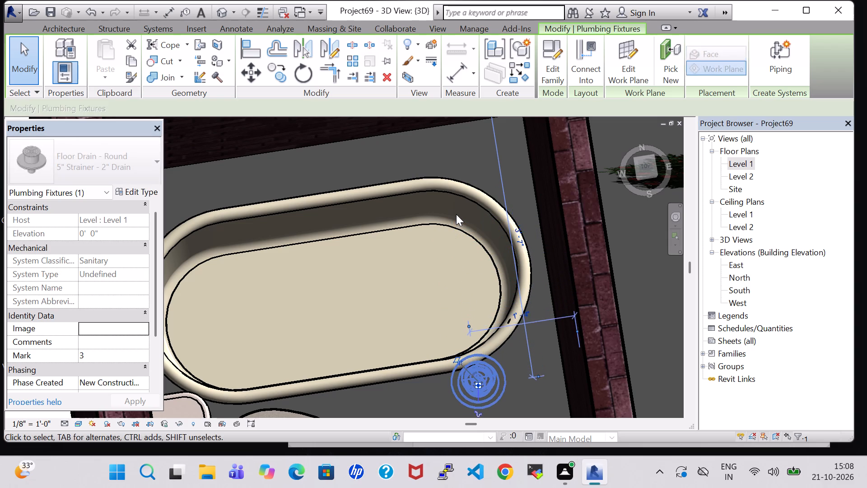
{"action": "key", "text": "Down"}
{"action": "key", "text": "Down"}
{"action": "key", "text": "Down"}
{"action": "key", "text": "Down"}
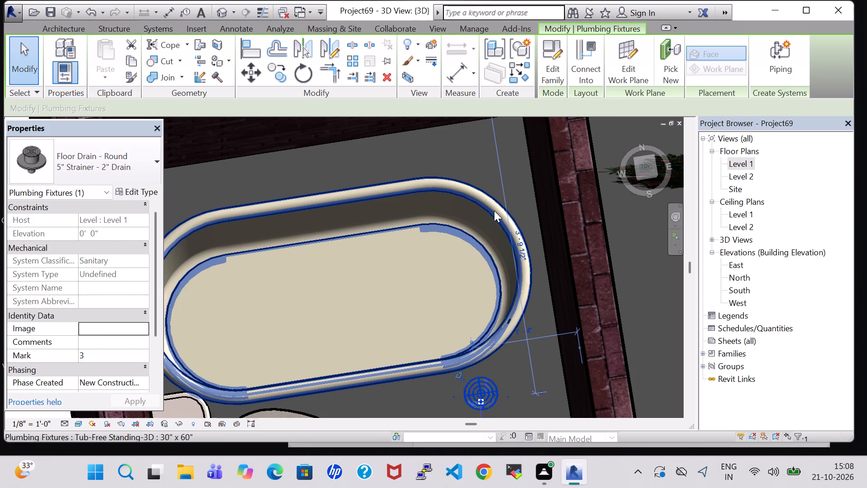
Nudge the 30" x 60" free-standing tub in the guest room bath away from the toilet, closer to the rear window wall.
{"action": "scroll", "coordinate": [472, 217], "scroll_direction": "down", "scroll_amount": 2}
{"action": "left_click", "coordinate": [375, 208]}
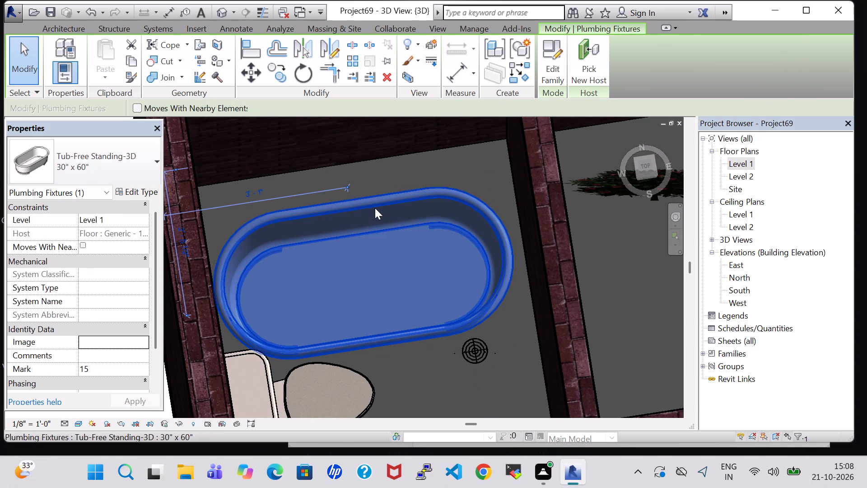
{"action": "key", "text": "Up"}
{"action": "key", "text": "Up"}
{"action": "key", "text": "Up"}
{"action": "key", "text": "Up"}
{"action": "key", "text": "Up"}
{"action": "key", "text": "Up"}
{"action": "key", "text": "Up"}
{"action": "key", "text": "Up"}
{"action": "key", "text": "Up"}
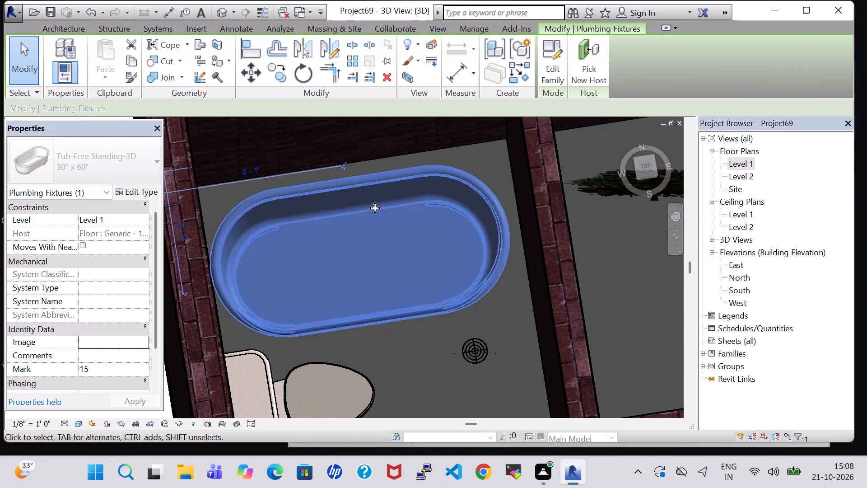
{"action": "key", "text": "Up"}
{"action": "key", "text": "Up"}
{"action": "key", "text": "Up"}
{"action": "key", "text": "Up"}
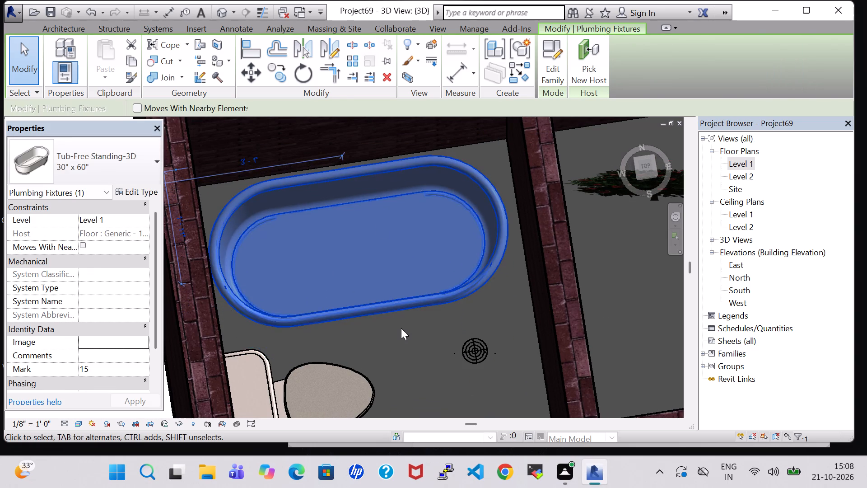
{"action": "left_click", "coordinate": [401, 333]}
Nudge the guest room bath's round floor drain farther from the tub, toward the corner of the side partition and the door wall.
{"action": "scroll", "coordinate": [401, 333], "scroll_direction": "down", "scroll_amount": 5}
{"action": "scroll", "coordinate": [447, 341], "scroll_direction": "down", "scroll_amount": 4}
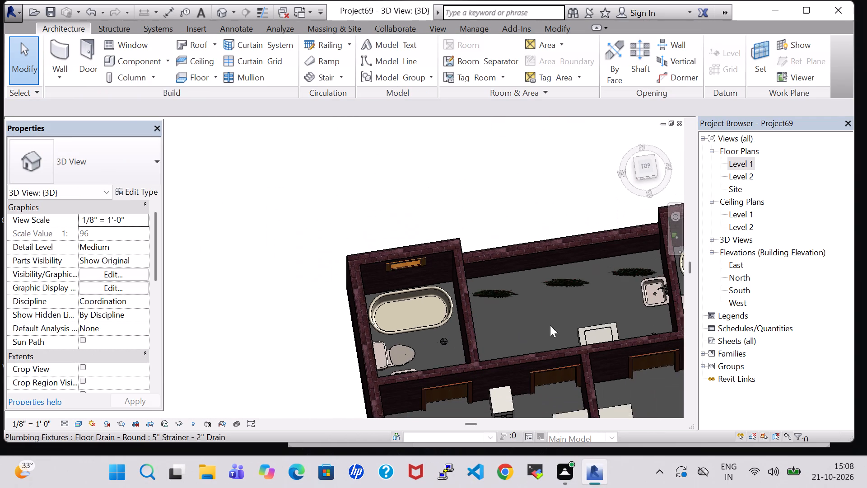
{"action": "middle_click_drag", "start_coordinate": [553, 324], "coordinate": [516, 321]}
{"action": "middle_click_drag", "start_coordinate": [516, 320], "coordinate": [417, 319]}
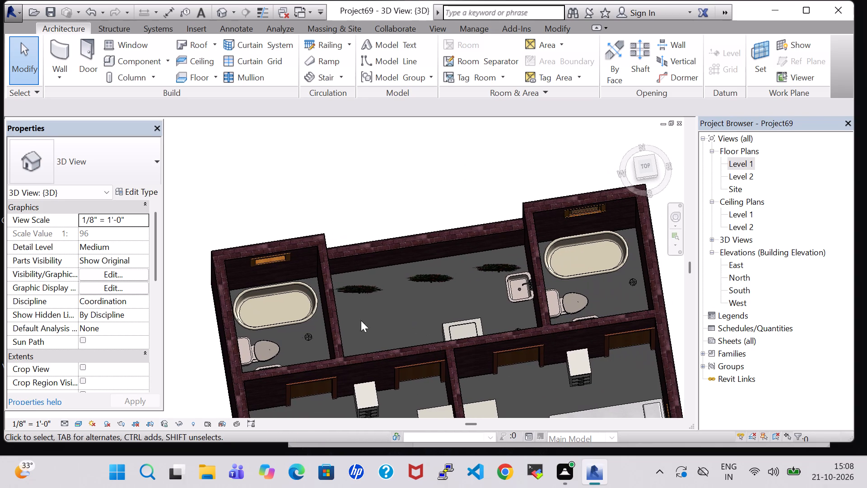
{"action": "left_click", "coordinate": [312, 331]}
{"action": "key", "text": "Down"}
{"action": "key", "text": "Right"}
{"action": "key", "text": "Right"}
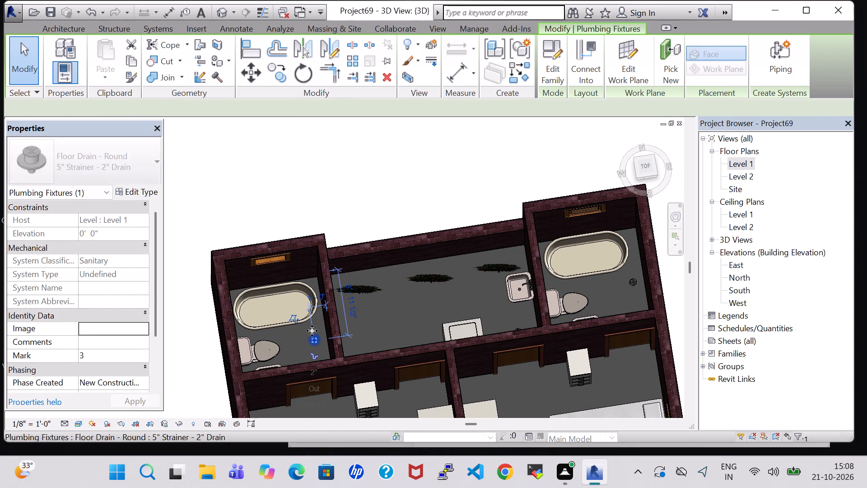
{"action": "key", "text": "Right"}
{"action": "key", "text": "Down"}
{"action": "key", "text": "Down"}
{"action": "key", "text": "Down"}
{"action": "left_click", "coordinate": [398, 327]}
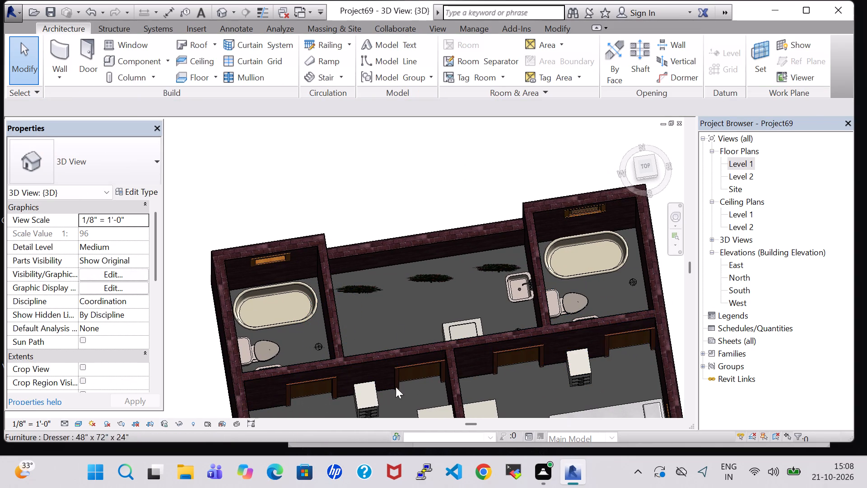
Turn on the visibility of the Roofs category in the 3D view.
{"action": "type", "text": "VG"}
{"action": "scroll", "coordinate": [181, 178], "scroll_direction": "down", "scroll_amount": 2}
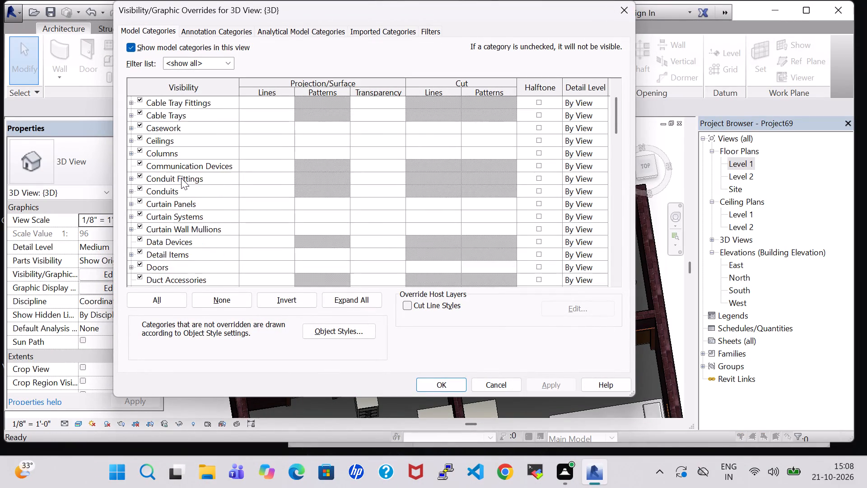
{"action": "scroll", "coordinate": [181, 178], "scroll_direction": "down", "scroll_amount": 20}
{"action": "scroll", "coordinate": [181, 178], "scroll_direction": "down", "scroll_amount": 12}
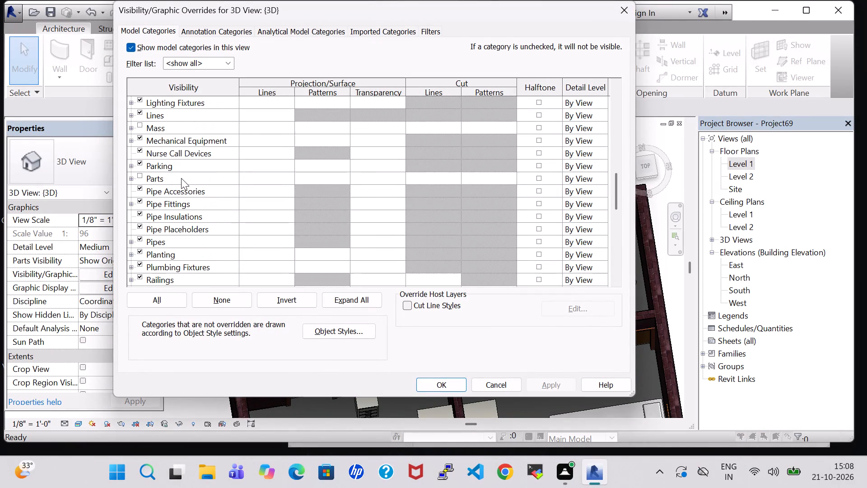
{"action": "scroll", "coordinate": [181, 178], "scroll_direction": "down", "scroll_amount": 8}
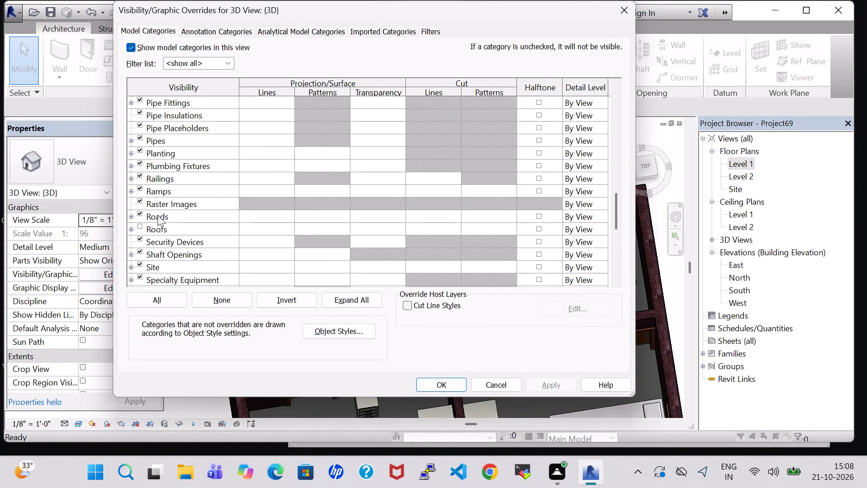
{"action": "left_click", "coordinate": [142, 226]}
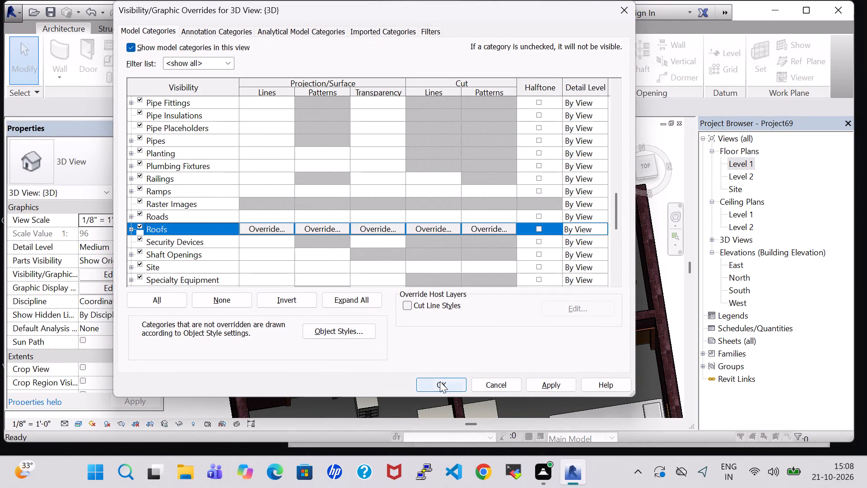
{"action": "left_click", "coordinate": [440, 381]}
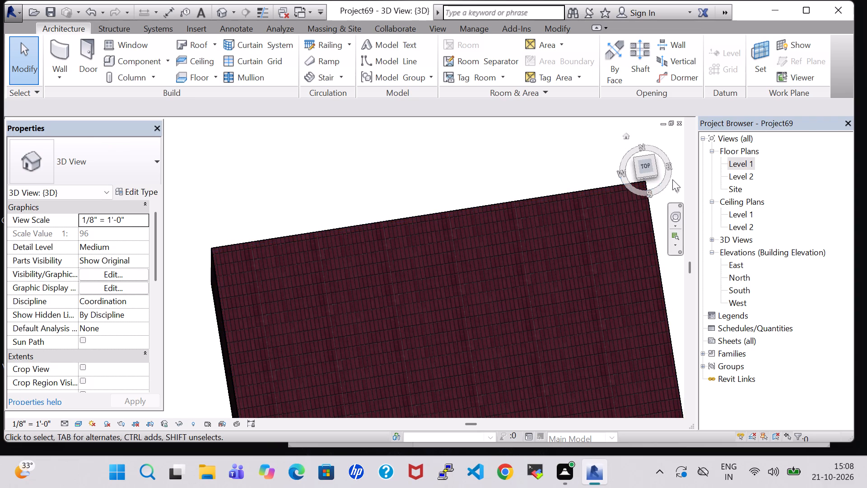
Examine the house's front facade straight on, including the entrance, terrace railing, stair and parked car.
{"action": "left_click", "coordinate": [650, 193]}
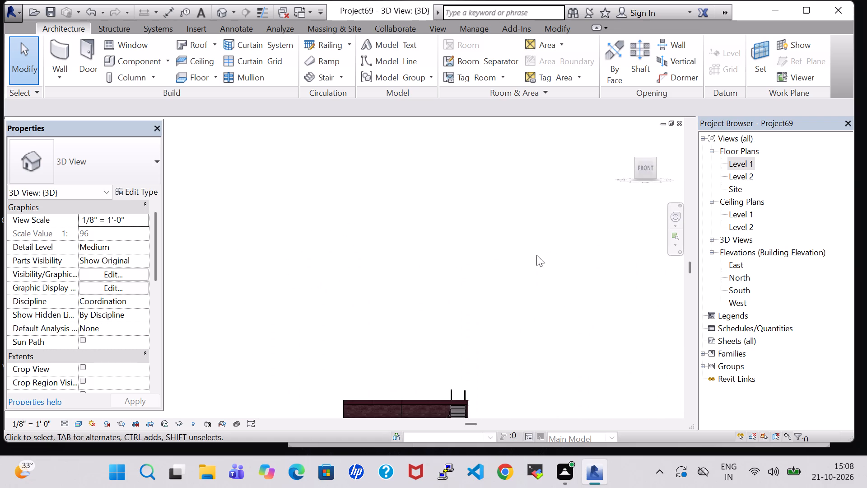
{"action": "scroll", "coordinate": [432, 260], "scroll_direction": "up", "scroll_amount": 8}
{"action": "middle_click_drag", "start_coordinate": [432, 260], "coordinate": [457, 263]}
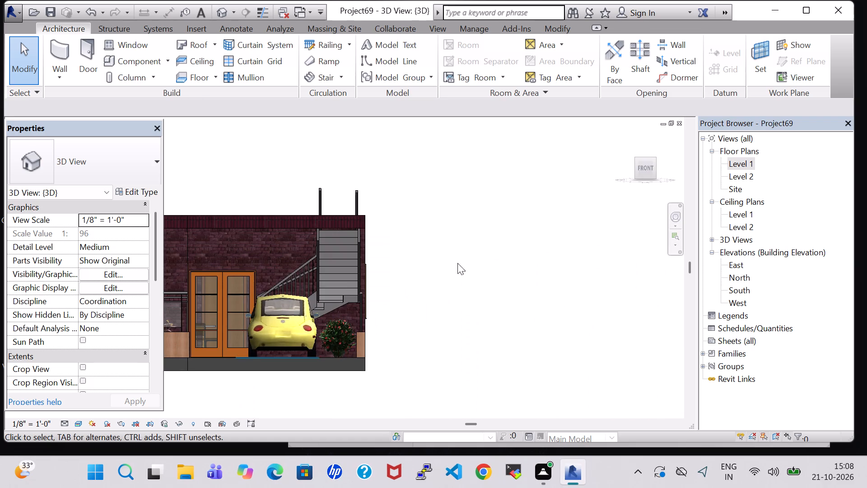
{"action": "middle_click_drag", "start_coordinate": [457, 263], "coordinate": [540, 272]}
{"action": "middle_click_drag", "start_coordinate": [469, 272], "coordinate": [543, 266]}
{"action": "scroll", "coordinate": [483, 270], "scroll_direction": "up", "scroll_amount": 1}
{"action": "scroll", "coordinate": [543, 266], "scroll_direction": "down", "scroll_amount": 1}
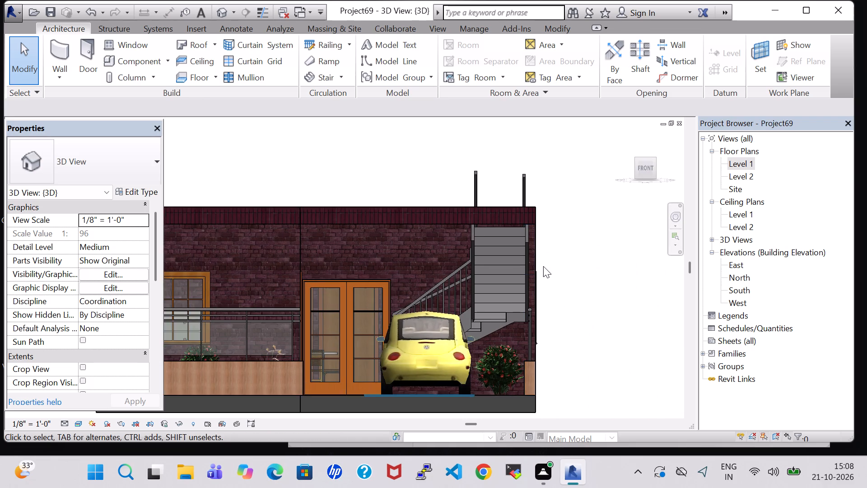
{"action": "scroll", "coordinate": [543, 266], "scroll_direction": "down", "scroll_amount": 3}
{"action": "middle_click_drag", "start_coordinate": [383, 188], "coordinate": [396, 188]}
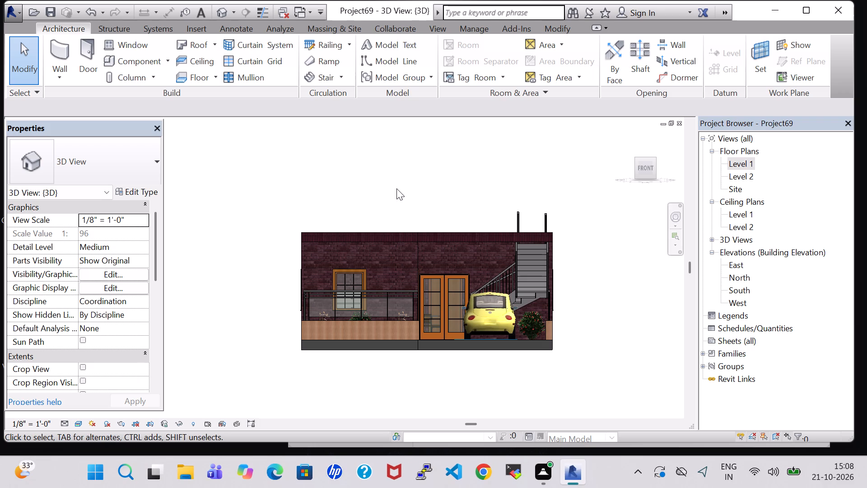
{"action": "scroll", "coordinate": [396, 188], "scroll_direction": "up", "scroll_amount": 1}
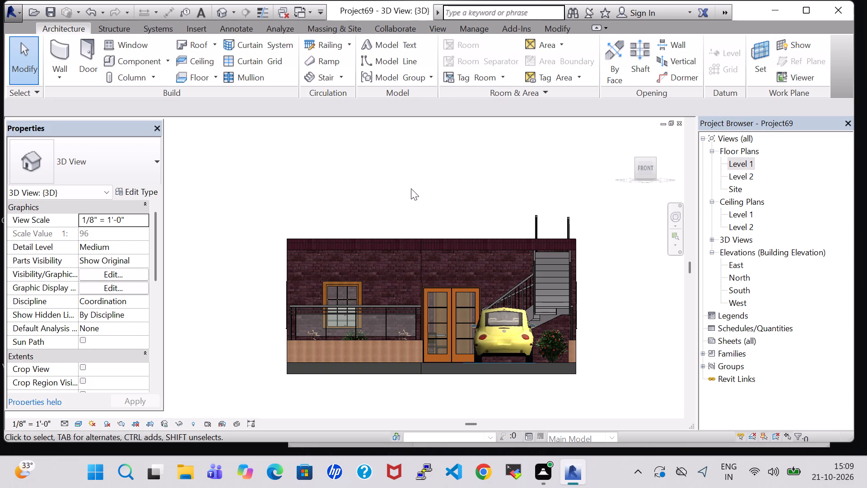
{"action": "left_click", "coordinate": [436, 187]}
{"action": "scroll", "coordinate": [517, 202], "scroll_direction": "down", "scroll_amount": 1}
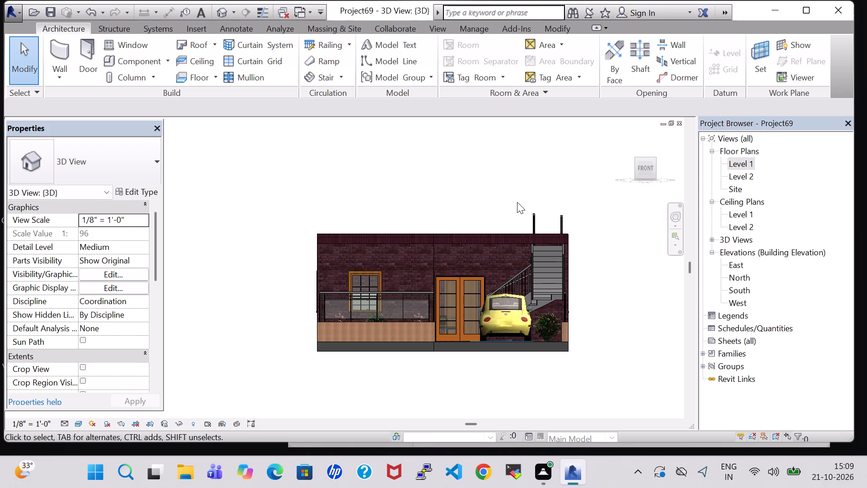
{"action": "left_click", "coordinate": [639, 243]}
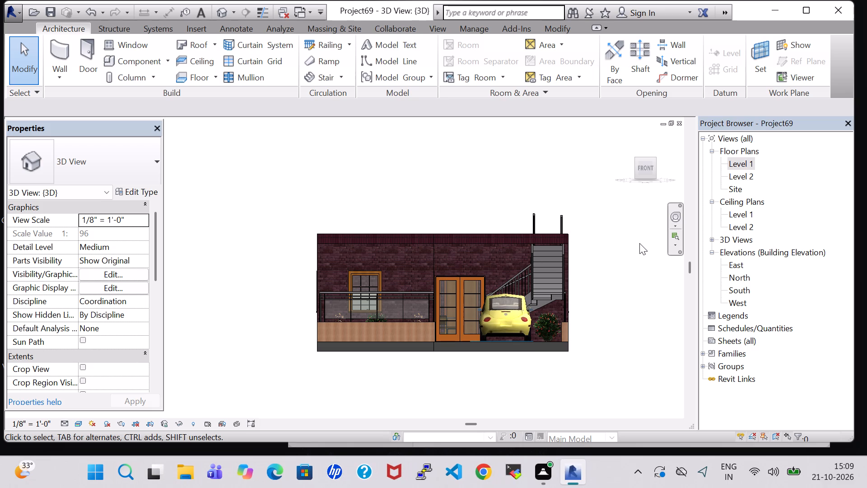
Save the project, with the 3D view tilted to show the roof from the front.
{"action": "left_click", "coordinate": [48, 5]}
{"action": "left_click", "coordinate": [49, 9]}
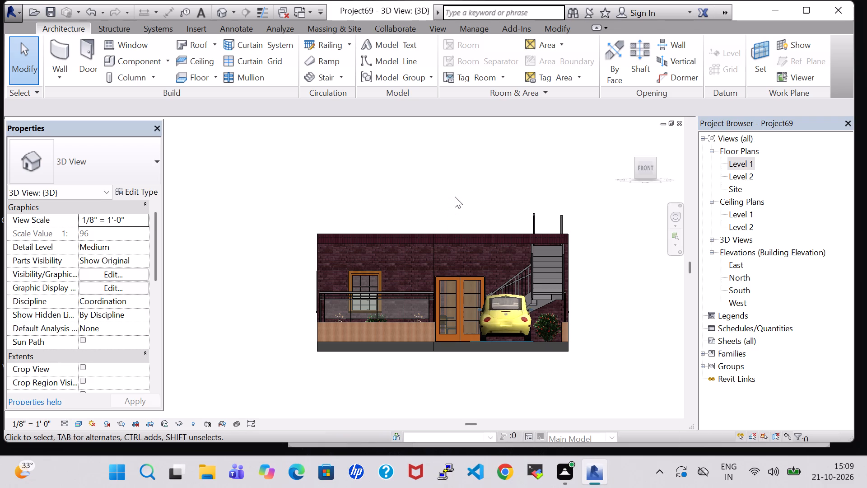
{"action": "middle_click_drag", "start_coordinate": [455, 197], "coordinate": [455, 233], "text": "shift"}
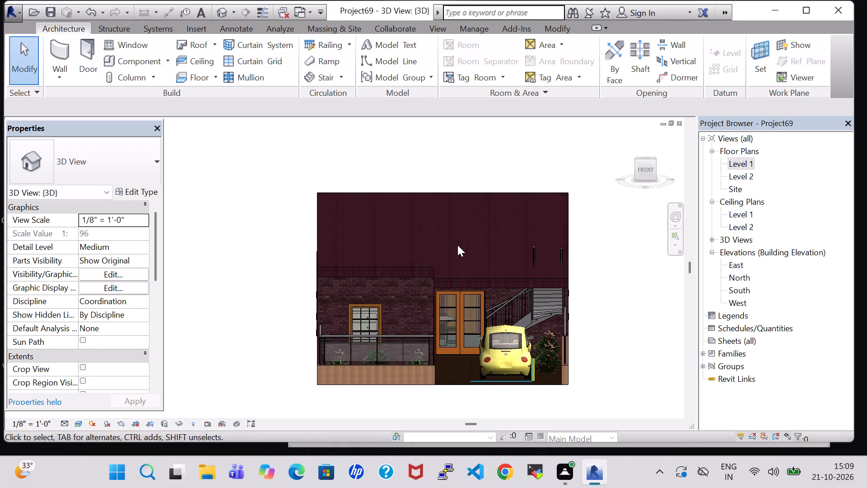
{"action": "left_click", "coordinate": [51, 11]}
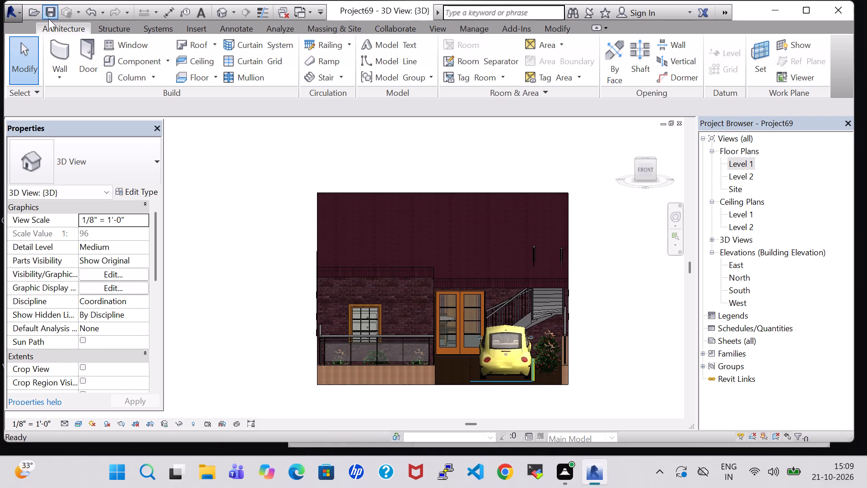
Export the model as an IFC 2x3 file named Project69 in the work folder.
{"action": "left_click", "coordinate": [19, 13]}
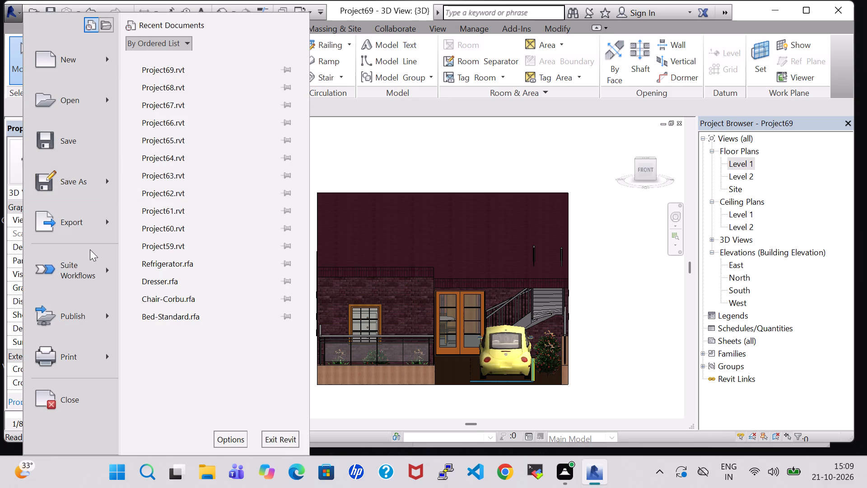
{"action": "left_click", "coordinate": [89, 227]}
{"action": "left_click", "coordinate": [174, 331]}
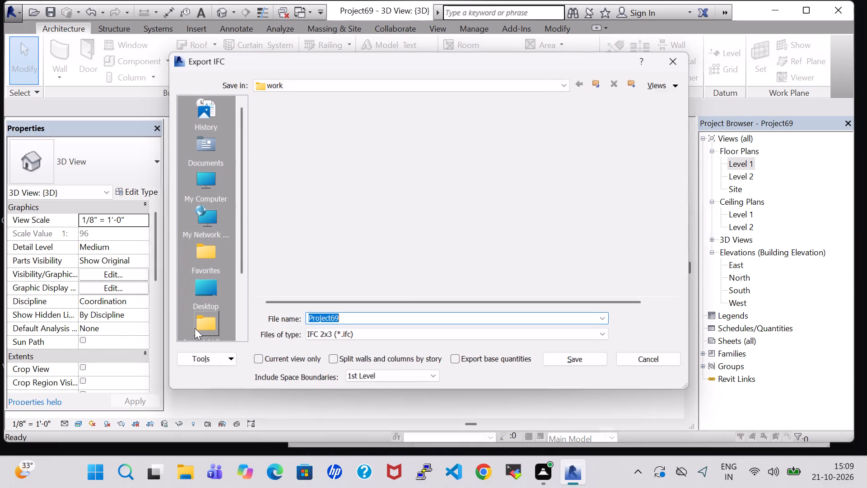
{"action": "left_click", "coordinate": [575, 355]}
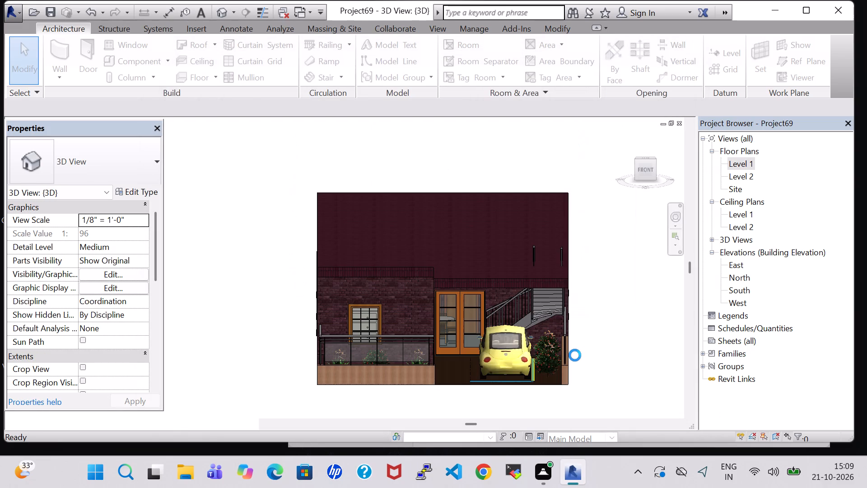